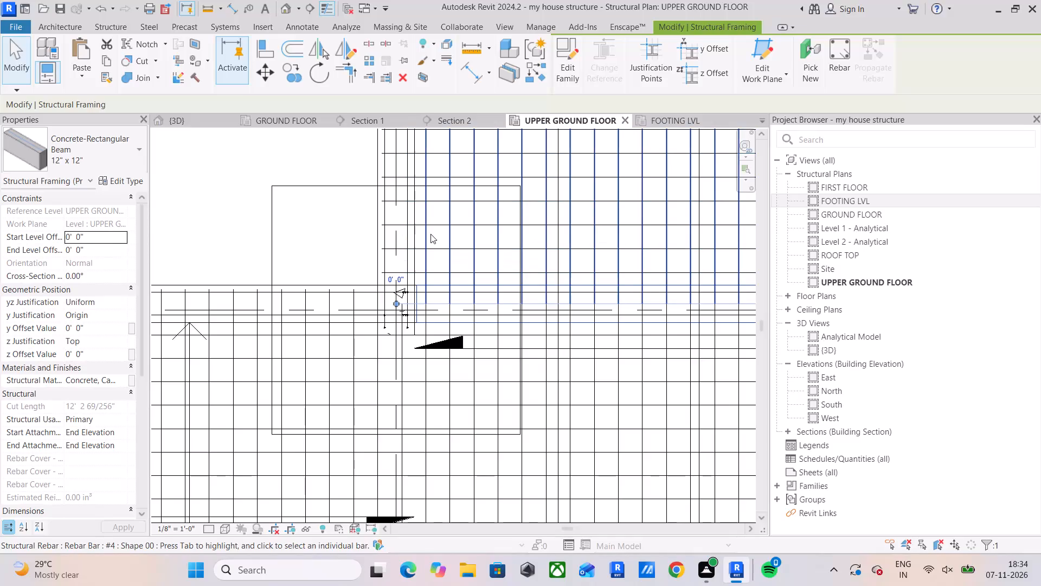
# Review the UPPER GROUND FLOOR slab reinforcement from the grid line 5 beam south to the bay between grid lines 2 and 1.
pyautogui.moveTo(552, 267); pyautogui.dragTo(491, 308, button='middle')
pyautogui.scroll(-5, 489, 289)
pyautogui.moveTo(506, 310); pyautogui.dragTo(409, 258, button='middle')
pyautogui.scroll(-4, 419, 290)
pyautogui.moveTo(569, 332); pyautogui.dragTo(585, 273, button='middle')
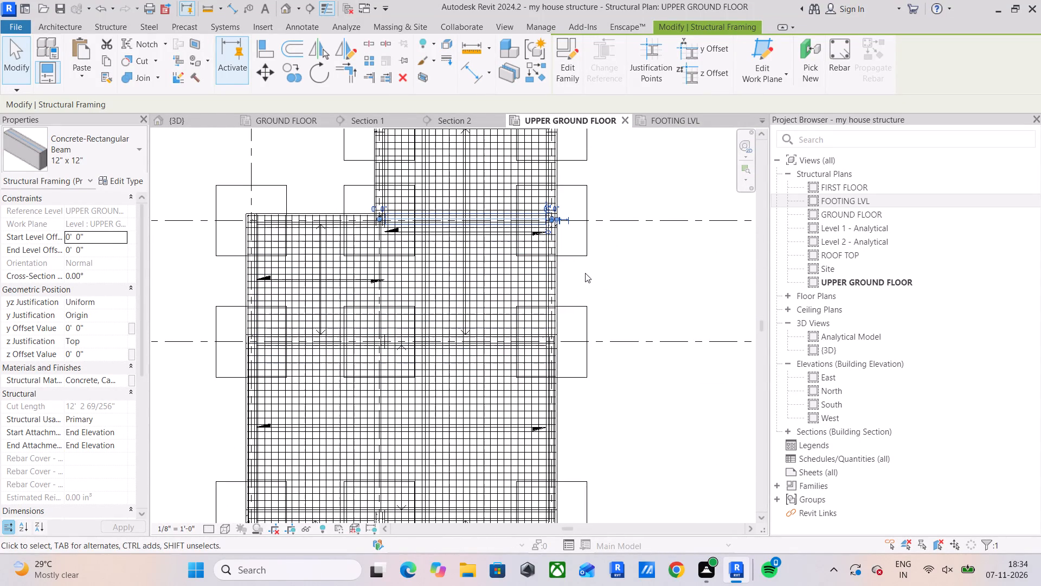
pyautogui.moveTo(548, 374); pyautogui.dragTo(584, 256, button='middle')
pyautogui.scroll(-3, 547, 334)
pyautogui.moveTo(547, 336); pyautogui.dragTo(565, 261, button='middle')
pyautogui.scroll(5, 440, 364)
pyautogui.moveTo(428, 348); pyautogui.dragTo(425, 136, button='middle')
pyautogui.scroll(-3, 563, 404)
pyautogui.moveTo(568, 402); pyautogui.dragTo(429, 432, button='middle')
pyautogui.scroll(5, 351, 305)
pyautogui.scroll(4, 511, 304)
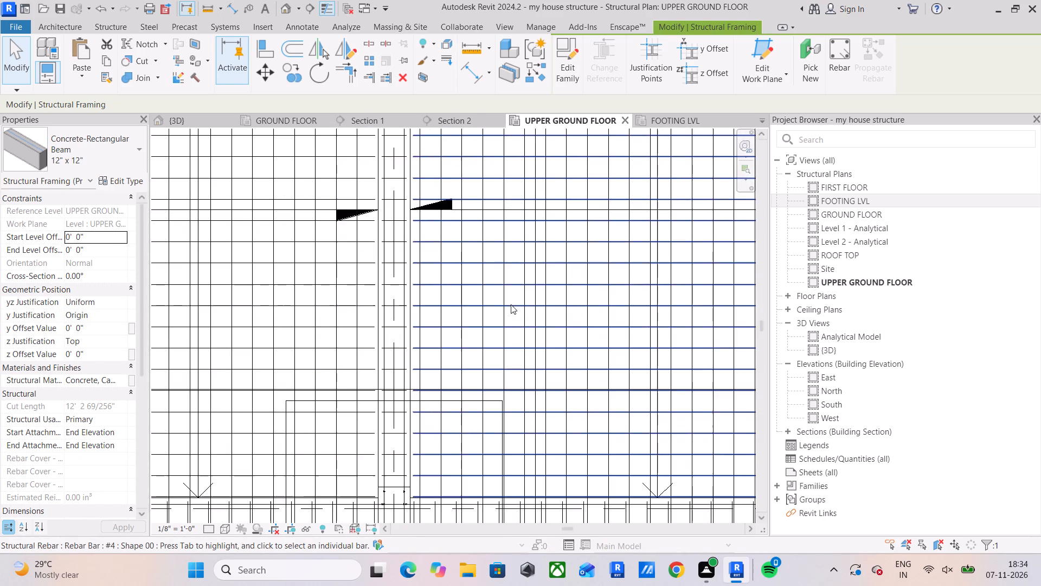
pyautogui.scroll(-5, 511, 304)
pyautogui.moveTo(502, 323); pyautogui.dragTo(407, 444, button='middle')
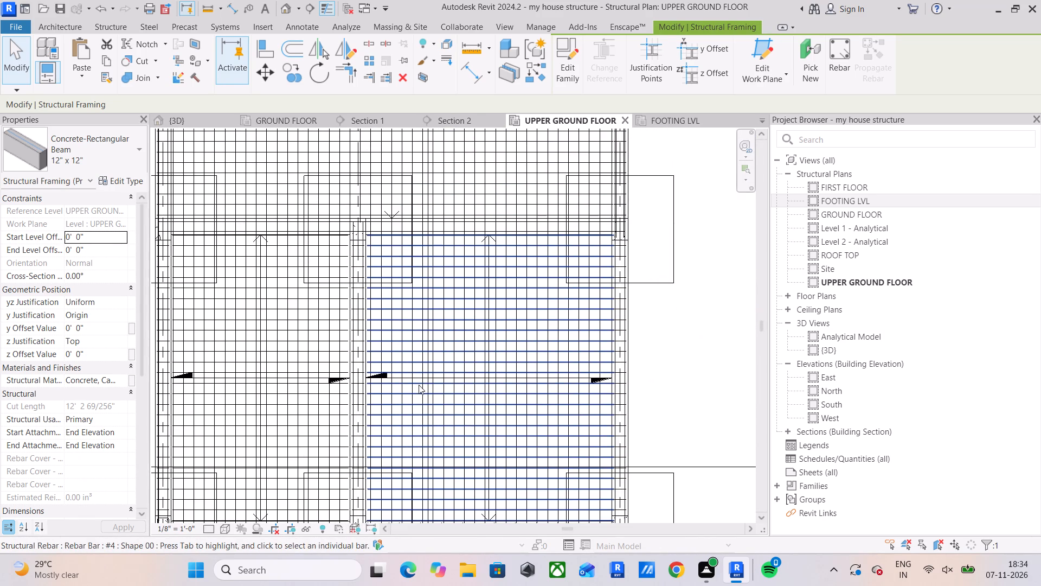
pyautogui.moveTo(417, 393); pyautogui.dragTo(436, 312, button='middle')
pyautogui.scroll(3, 384, 424)
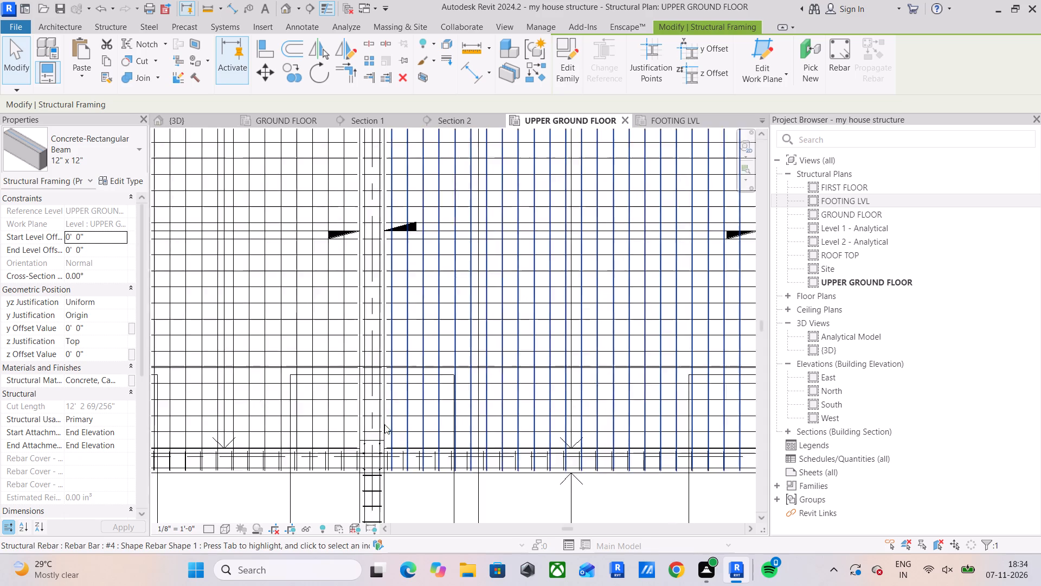
pyautogui.scroll(1, 384, 424)
pyautogui.moveTo(386, 415); pyautogui.dragTo(426, 282, button='middle')
pyautogui.scroll(-7, 426, 308)
pyautogui.scroll(5, 452, 310)
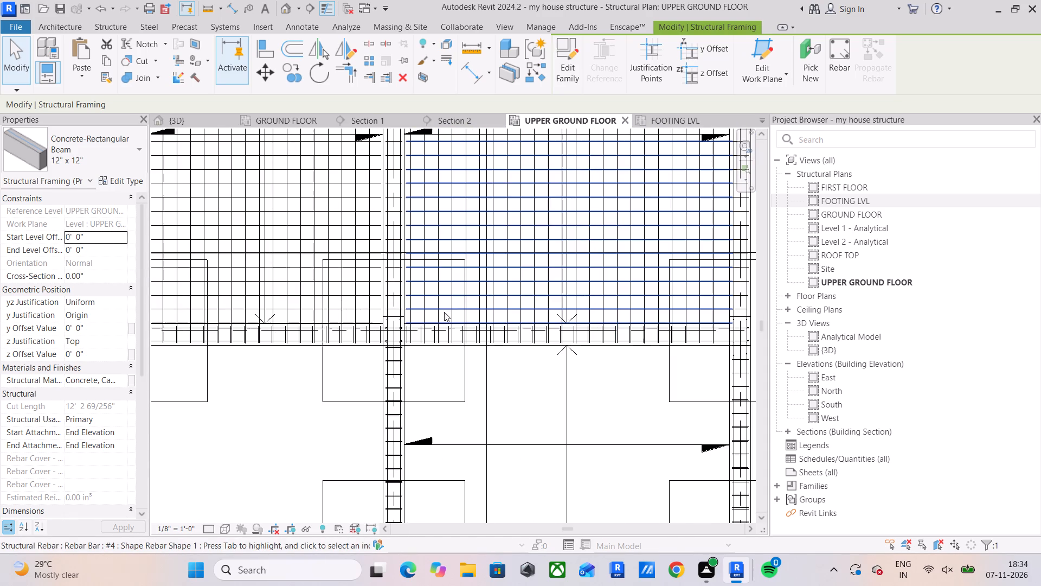
pyautogui.scroll(5, 436, 297)
pyautogui.scroll(-15, 444, 314)
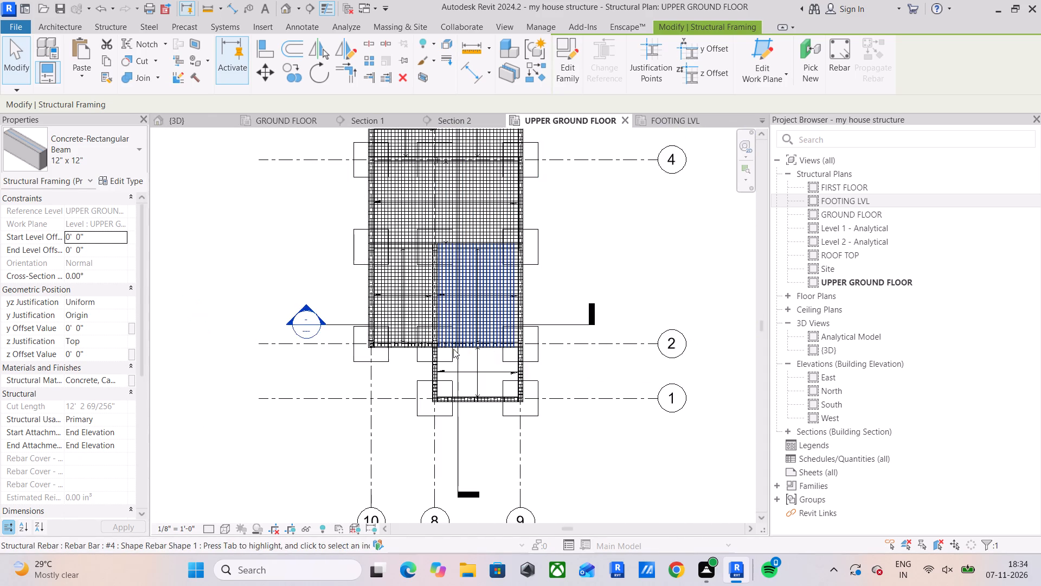
# Copy the north bay's two crossing #4 slab bar sets into the bay between grid lines 2 and 1, using matching beam-column corners.
pyautogui.moveTo(454, 350); pyautogui.dragTo(446, 460, button='middle')
pyautogui.scroll(5, 472, 191)
pyautogui.scroll(10, 404, 164)
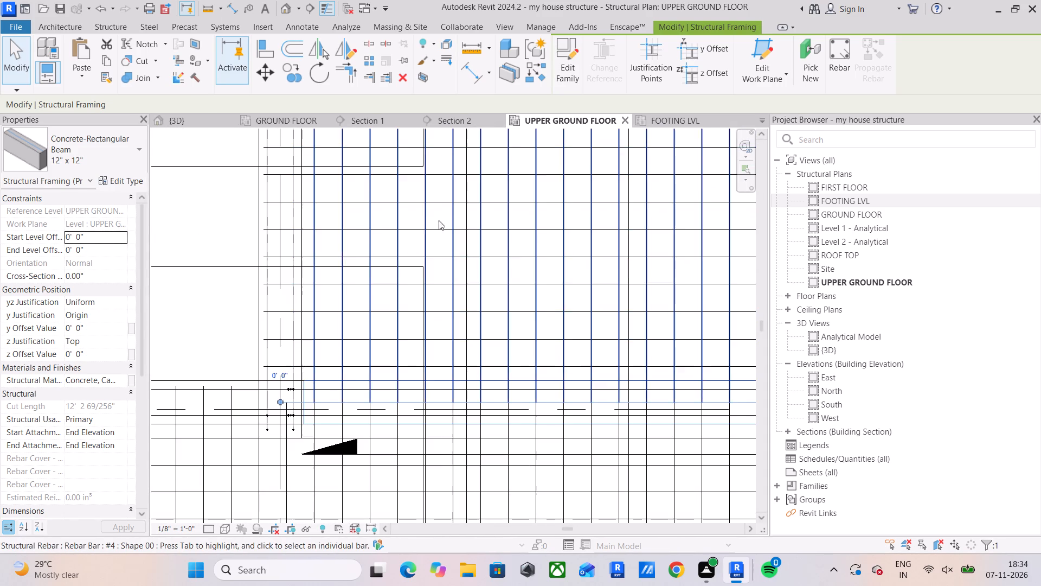
pyautogui.scroll(3, 489, 195)
pyautogui.moveTo(539, 192); pyautogui.dragTo(502, 218)
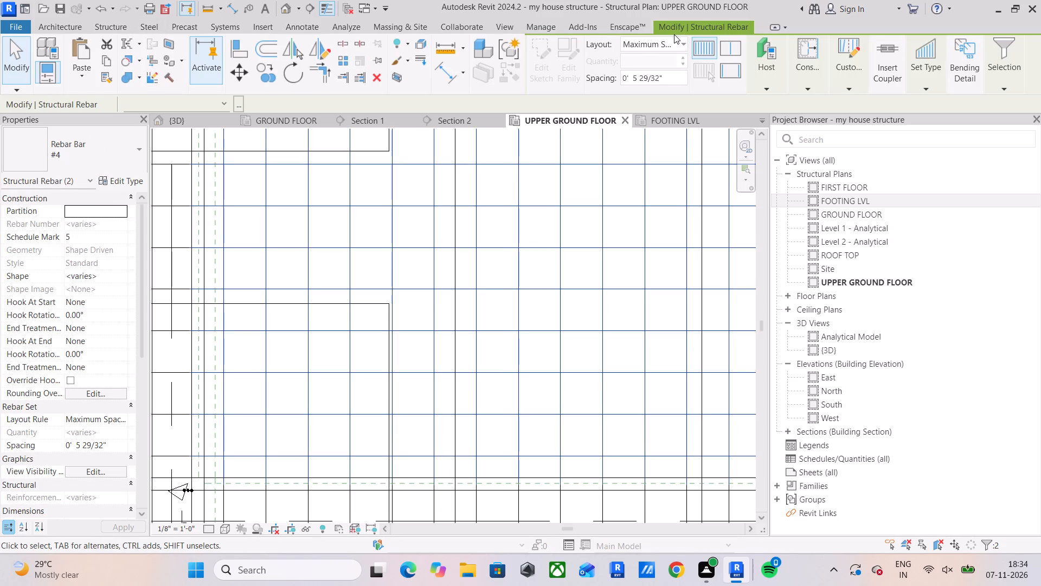
pyautogui.click(674, 26)
pyautogui.click(262, 62)
pyautogui.scroll(-4, 301, 162)
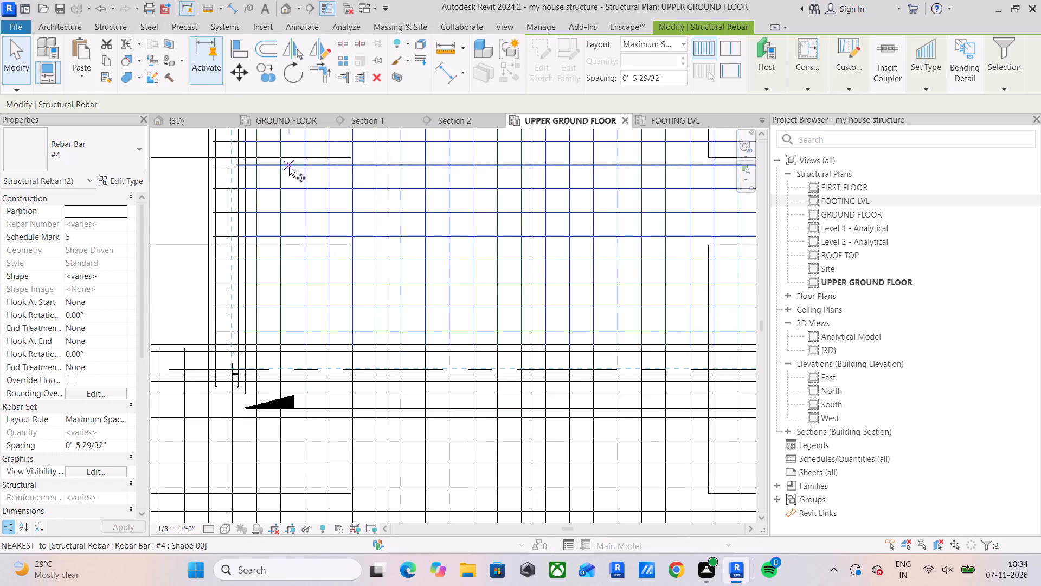
pyautogui.moveTo(295, 188); pyautogui.dragTo(367, 358, button='middle')
pyautogui.scroll(9, 317, 222)
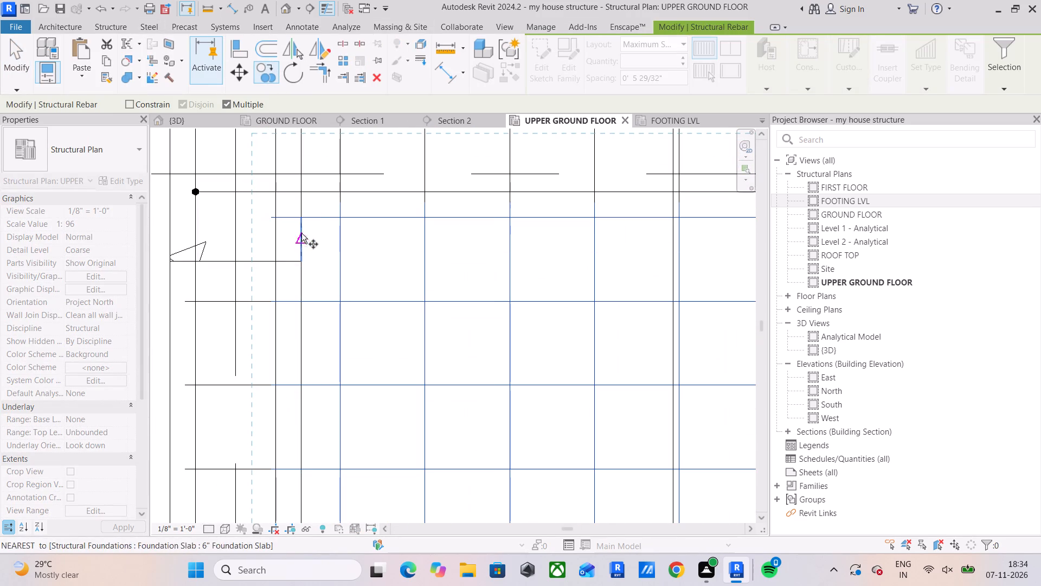
pyautogui.click(307, 188)
pyautogui.scroll(-5, 323, 260)
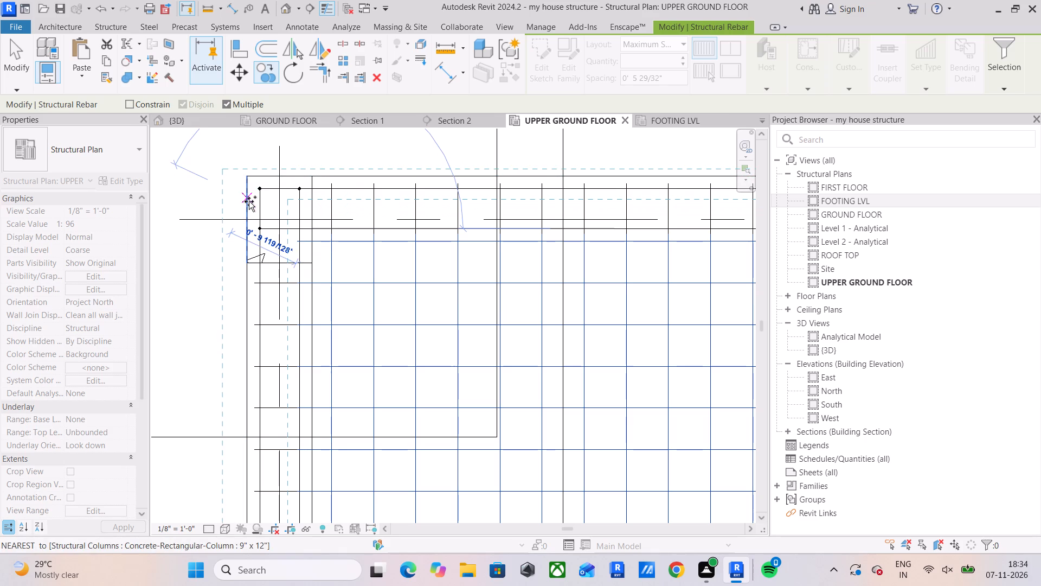
pyautogui.moveTo(288, 187); pyautogui.dragTo(282, 245, button='middle')
pyautogui.scroll(6, 286, 264)
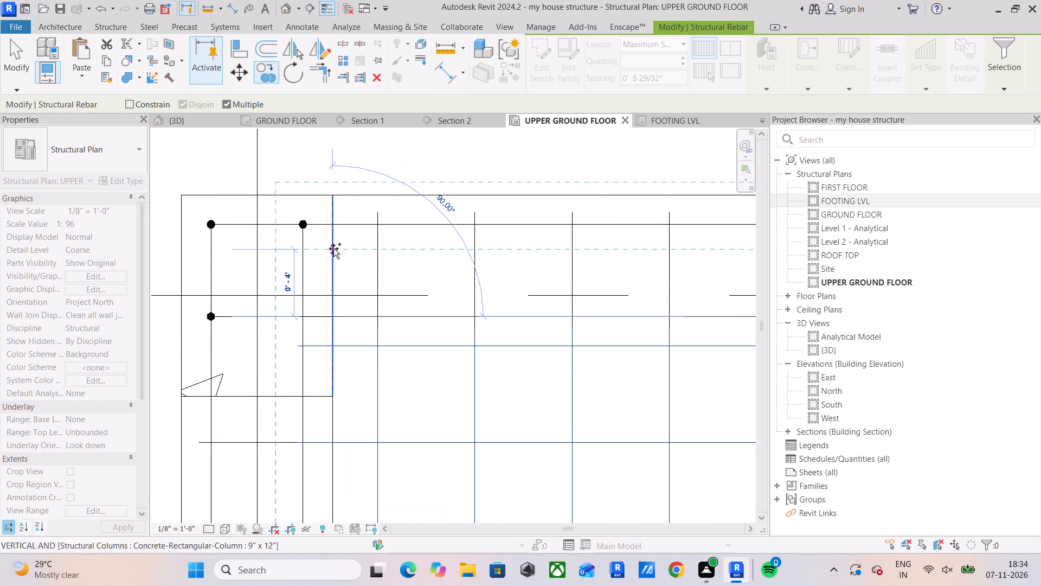
pyautogui.scroll(-10, 326, 381)
pyautogui.moveTo(346, 371); pyautogui.dragTo(386, 183, button='middle')
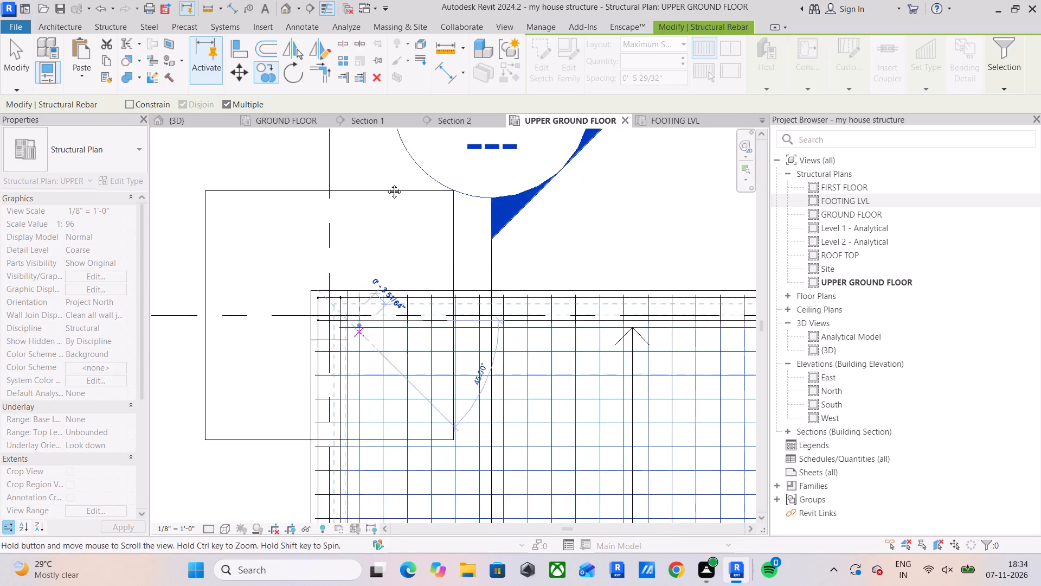
pyautogui.moveTo(386, 183); pyautogui.dragTo(384, 193, button='middle')
pyautogui.scroll(-11, 382, 278)
pyautogui.moveTo(419, 311); pyautogui.dragTo(475, 42, button='middle')
pyautogui.moveTo(482, 293); pyautogui.dragTo(510, 72, button='middle')
pyautogui.scroll(7, 513, 196)
pyautogui.scroll(12, 454, 291)
pyautogui.scroll(5, 401, 289)
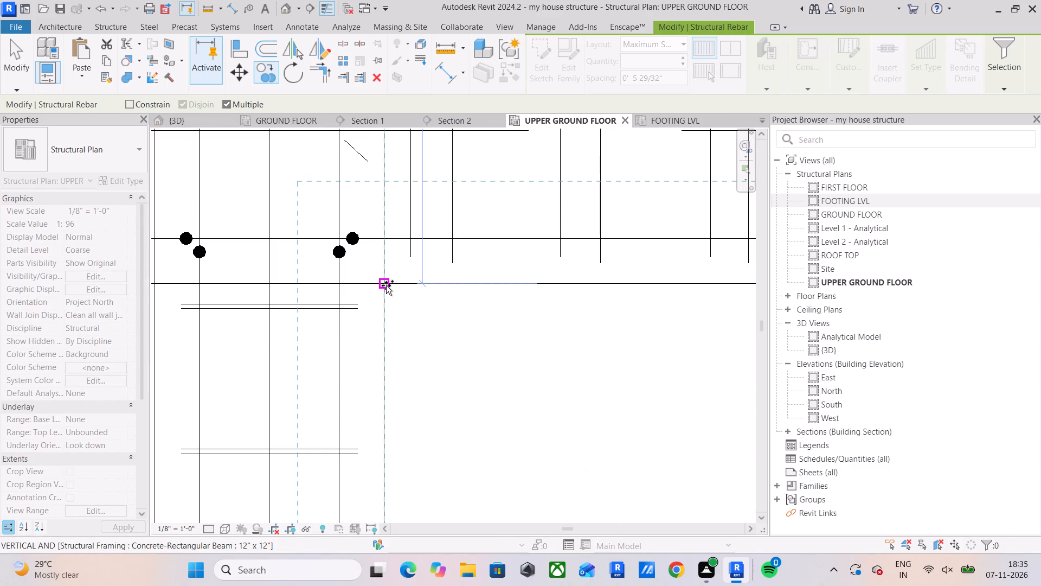
pyautogui.click(386, 285)
pyautogui.scroll(-5, 493, 286)
pyautogui.moveTo(493, 296); pyautogui.dragTo(512, 232, button='middle')
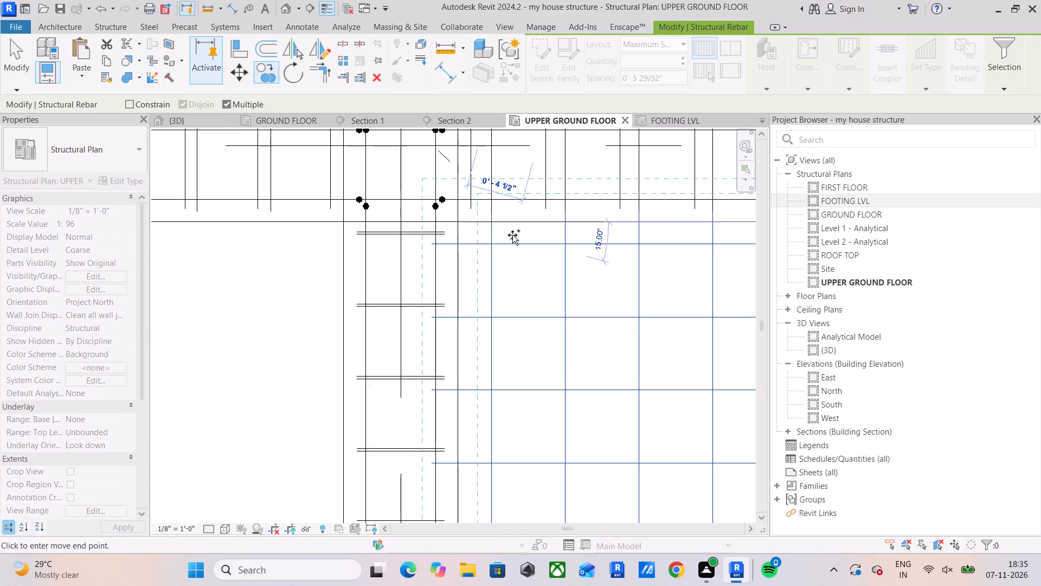
pyautogui.press('Escape')
pyautogui.press('Escape')
pyautogui.press('Escape')
# Delete the duplicate #4 stirrup set on the south bay's west beam and nudge the remaining set's north end slightly southward.
pyautogui.click(410, 232)
pyautogui.press('Delete')
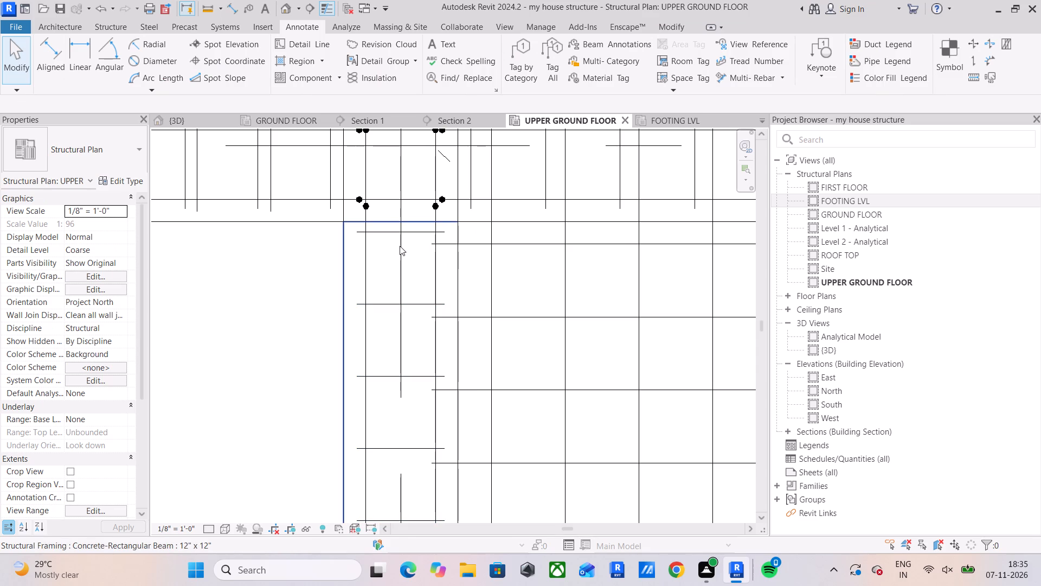
pyautogui.click(404, 237)
pyautogui.moveTo(398, 235); pyautogui.dragTo(397, 247)
# Extend the south bay's copied east-west #4 slab bar set southward toward the grid line 1 beam.
pyautogui.scroll(-2, 510, 296)
pyautogui.moveTo(505, 293); pyautogui.dragTo(378, 298, button='middle')
pyautogui.scroll(-4, 427, 283)
pyautogui.moveTo(458, 292); pyautogui.dragTo(323, 150, button='middle')
pyautogui.scroll(-4, 435, 239)
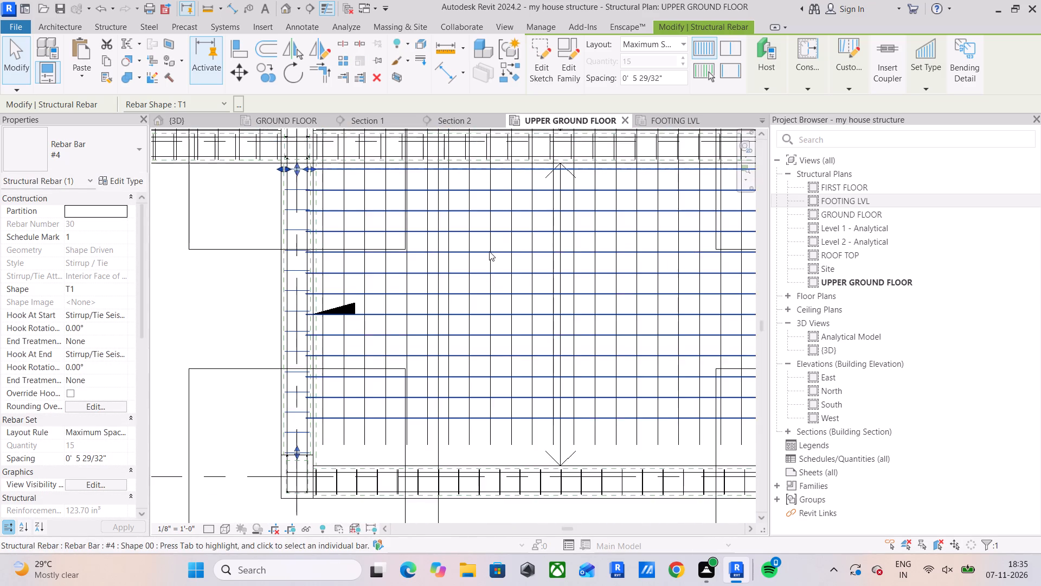
pyautogui.scroll(-1, 490, 251)
pyautogui.moveTo(490, 254); pyautogui.dragTo(402, 266, button='middle')
pyautogui.scroll(5, 399, 416)
pyautogui.moveTo(393, 407); pyautogui.dragTo(480, 380, button='middle')
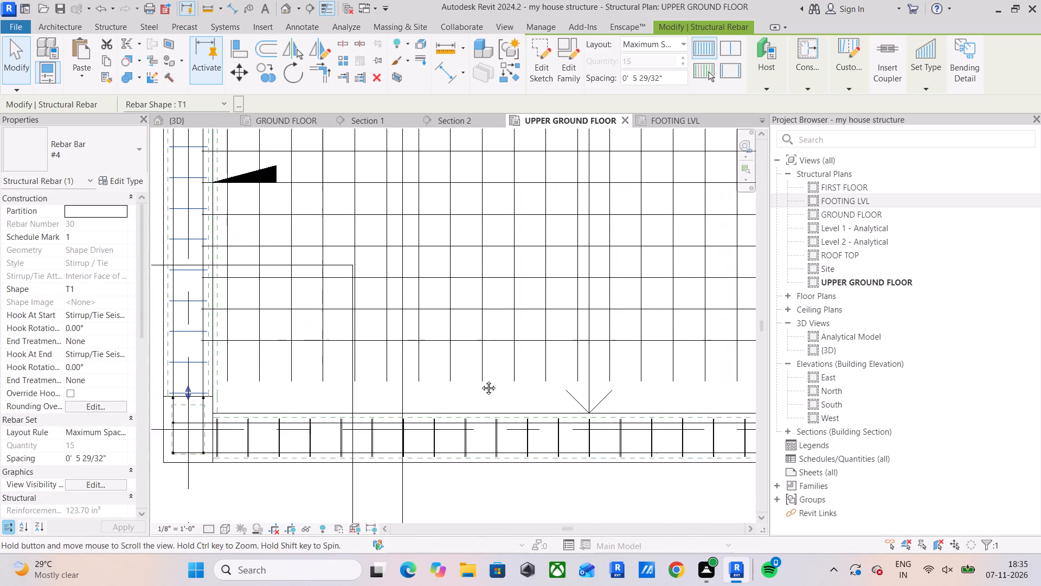
pyautogui.moveTo(480, 380); pyautogui.dragTo(482, 379, button='middle')
pyautogui.click(403, 336)
pyautogui.scroll(4, 430, 359)
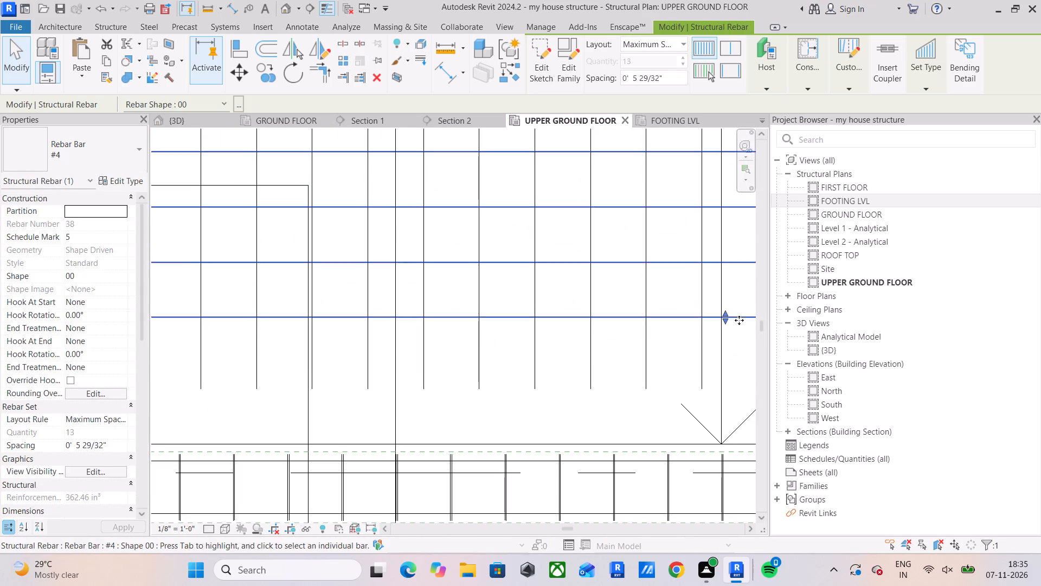
pyautogui.scroll(-4, 722, 323)
pyautogui.moveTo(683, 326); pyautogui.dragTo(573, 327, button='middle')
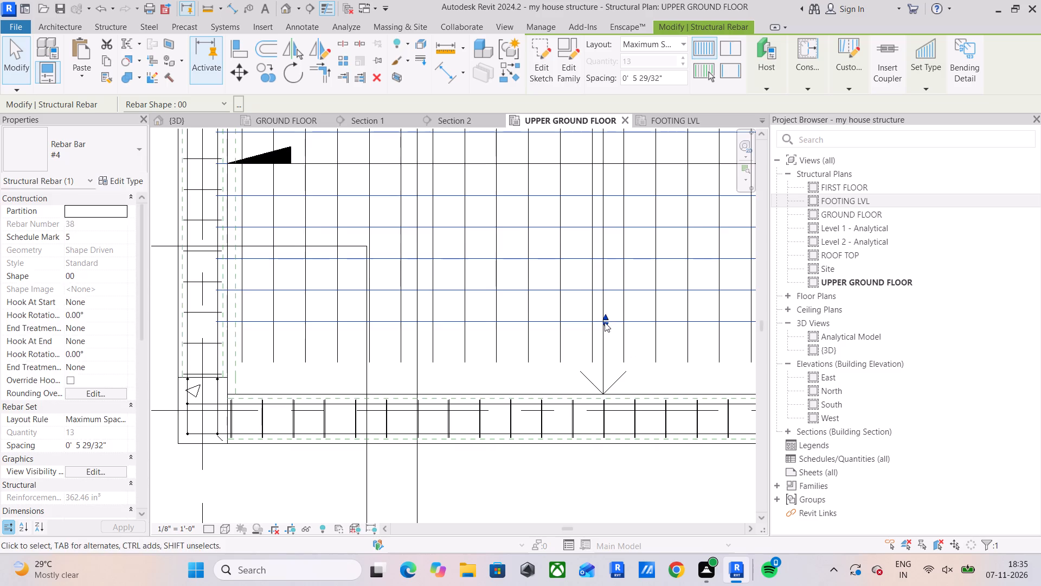
pyautogui.moveTo(605, 322); pyautogui.dragTo(597, 368)
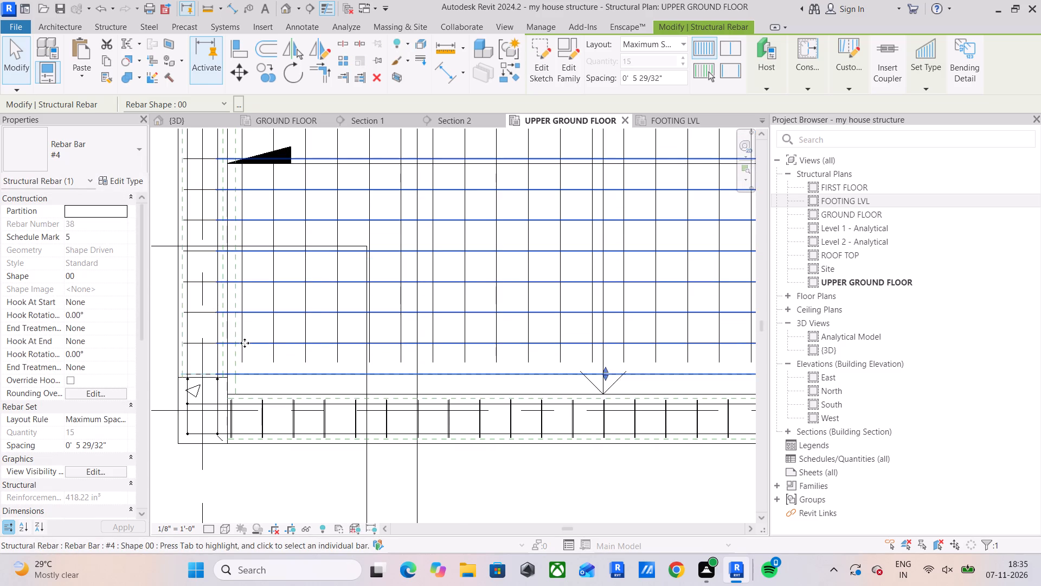
# Lengthen the south bay's north-south #4 slab bars at their south end so they reach into the grid line 1 beam.
pyautogui.scroll(4, 245, 343)
pyautogui.click(298, 323)
pyautogui.scroll(-4, 306, 360)
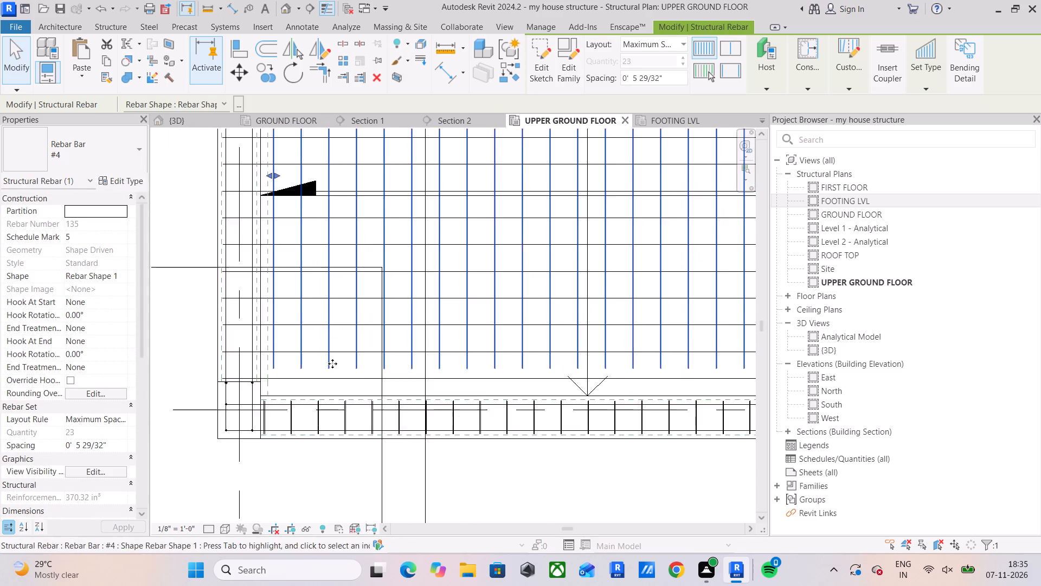
pyautogui.scroll(-7, 332, 364)
pyautogui.moveTo(384, 362); pyautogui.dragTo(282, 349, button='middle')
pyautogui.scroll(1, 493, 381)
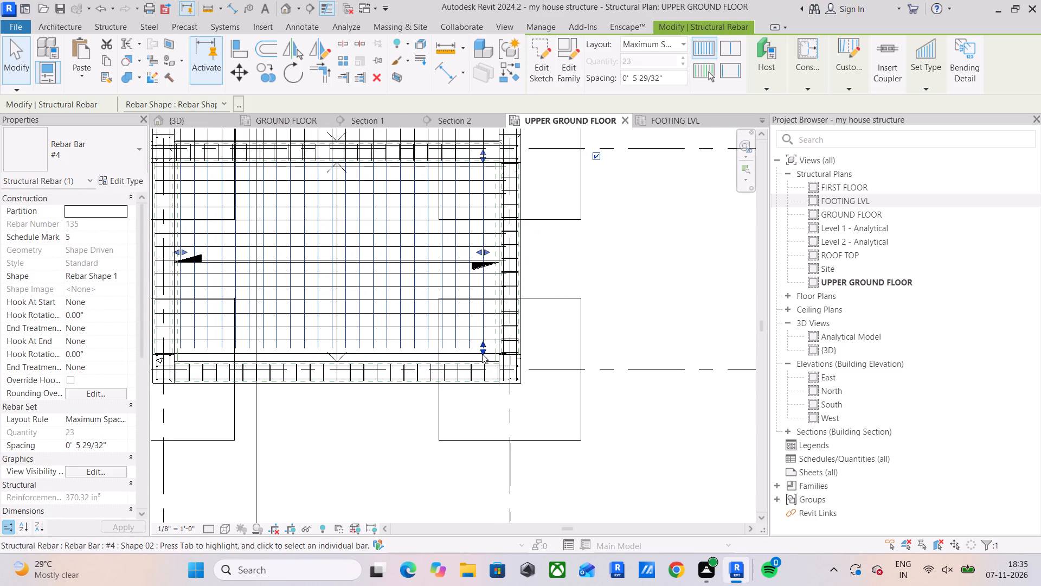
pyautogui.moveTo(482, 354); pyautogui.dragTo(482, 365)
pyautogui.scroll(5, 482, 365)
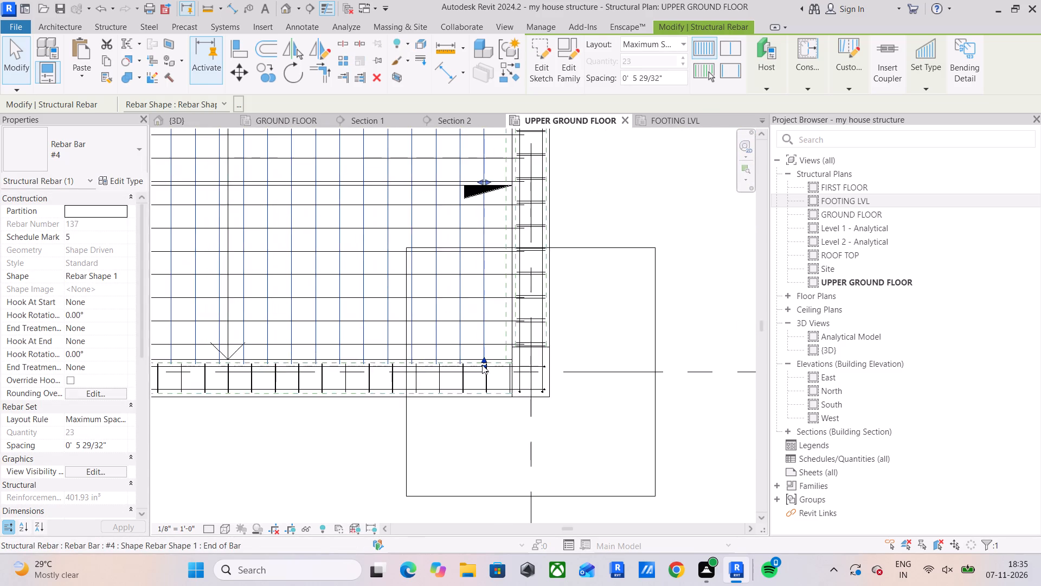
pyautogui.scroll(6, 482, 364)
pyautogui.moveTo(484, 364); pyautogui.dragTo(484, 369)
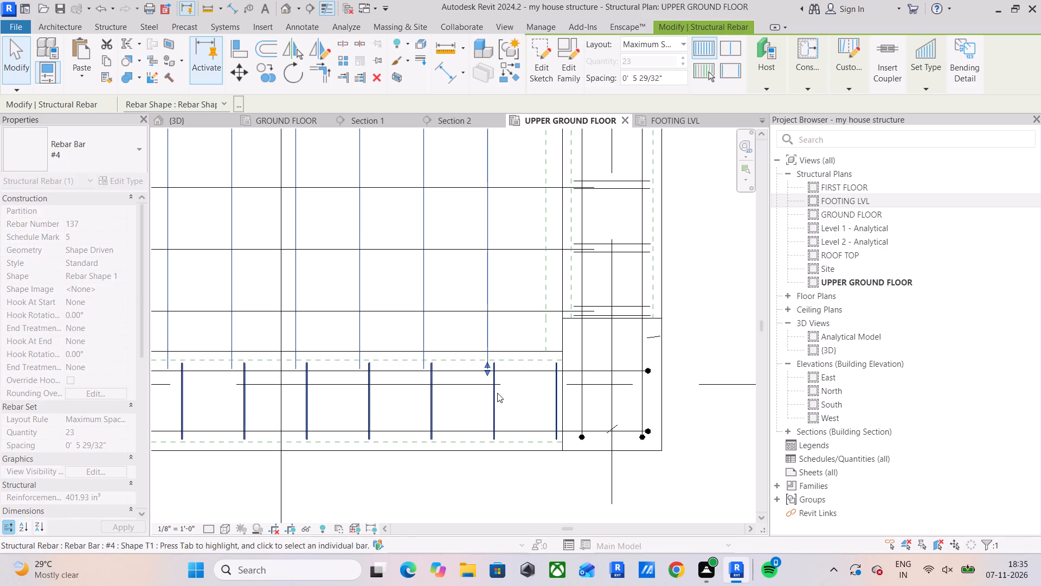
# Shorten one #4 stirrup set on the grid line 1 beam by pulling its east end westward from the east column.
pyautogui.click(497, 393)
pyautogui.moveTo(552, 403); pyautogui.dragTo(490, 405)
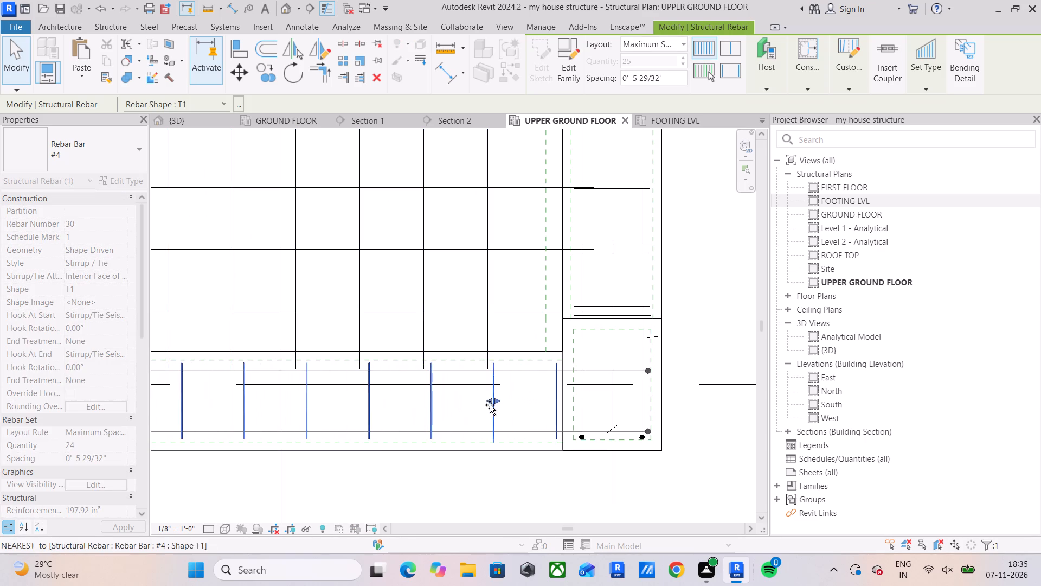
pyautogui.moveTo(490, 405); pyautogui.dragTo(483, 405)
# Examine the south bay's slab bars and the surrounding beam stirrups between grid lines 2 and 1.
pyautogui.click(489, 305)
pyautogui.scroll(-4, 490, 304)
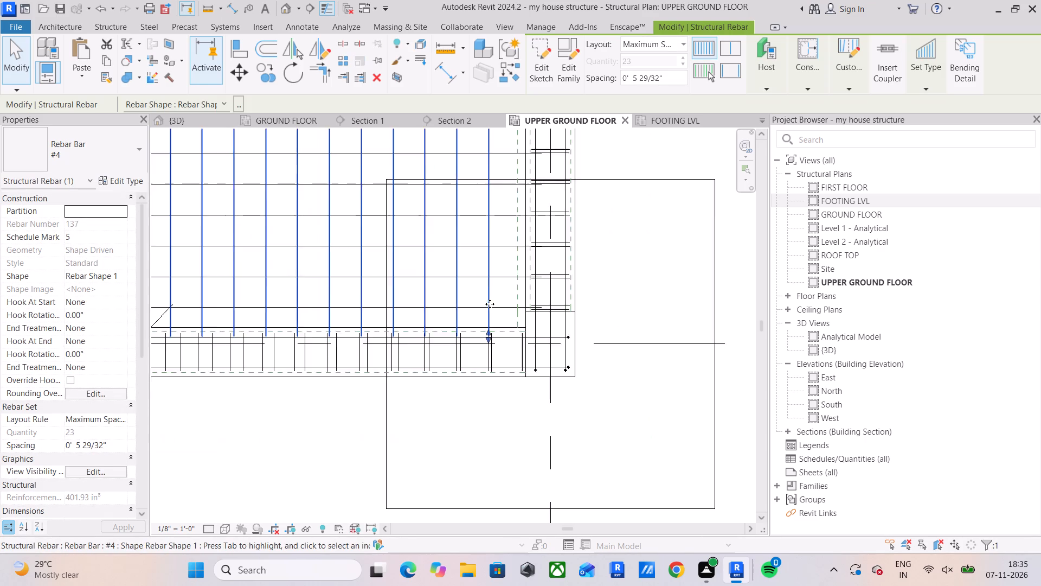
pyautogui.scroll(-5, 490, 304)
pyautogui.moveTo(497, 305); pyautogui.dragTo(498, 397, button='middle')
pyautogui.moveTo(513, 350); pyautogui.dragTo(506, 429, button='middle')
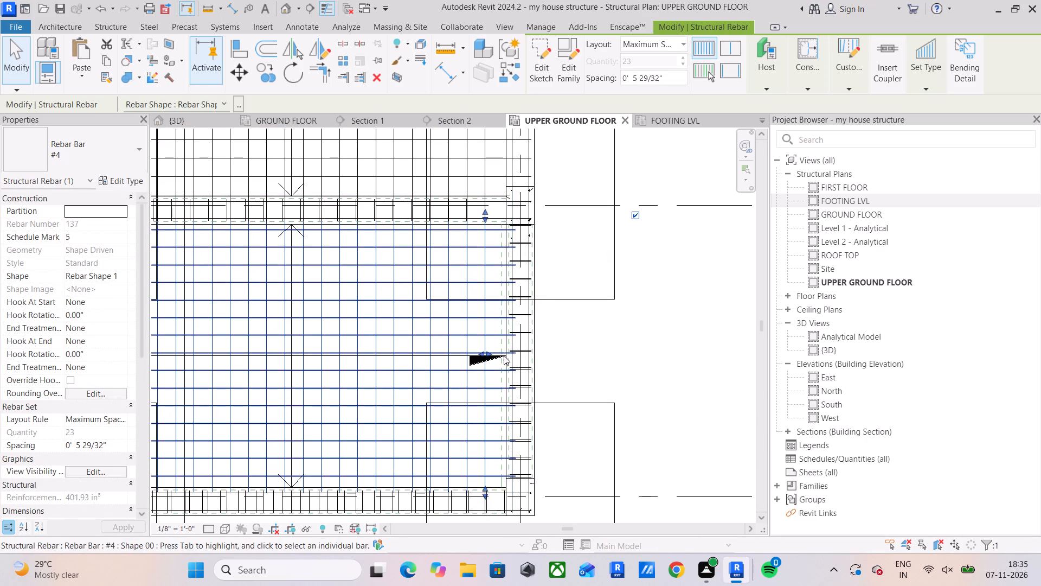
pyautogui.scroll(3, 493, 315)
pyautogui.moveTo(492, 305); pyautogui.dragTo(489, 429, button='middle')
pyautogui.scroll(-2, 498, 377)
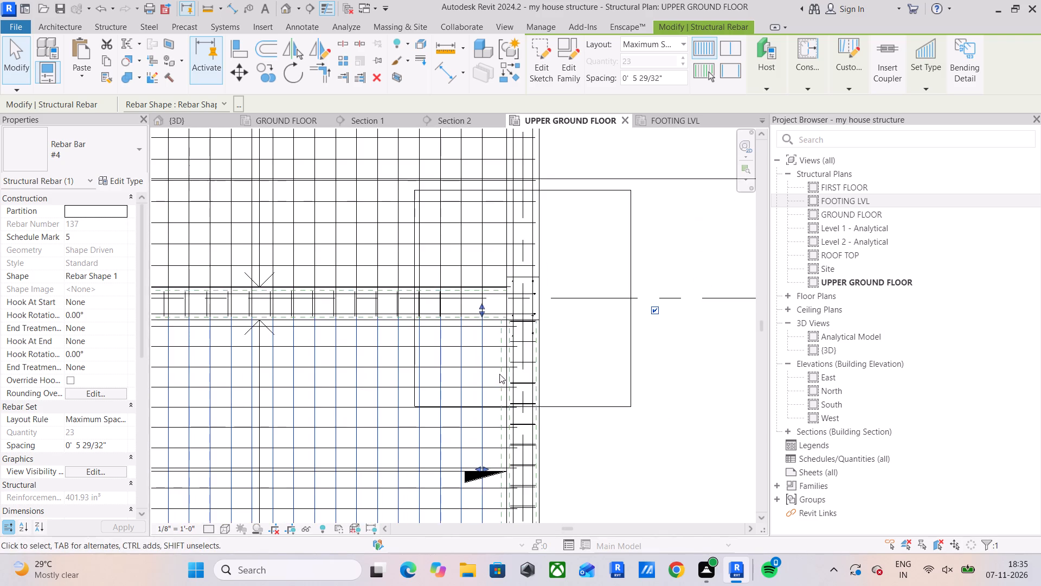
pyautogui.moveTo(499, 374); pyautogui.dragTo(519, 328, button='middle')
pyautogui.moveTo(525, 364); pyautogui.dragTo(607, 261, button='middle')
pyautogui.moveTo(531, 266); pyautogui.dragTo(556, 255, button='middle')
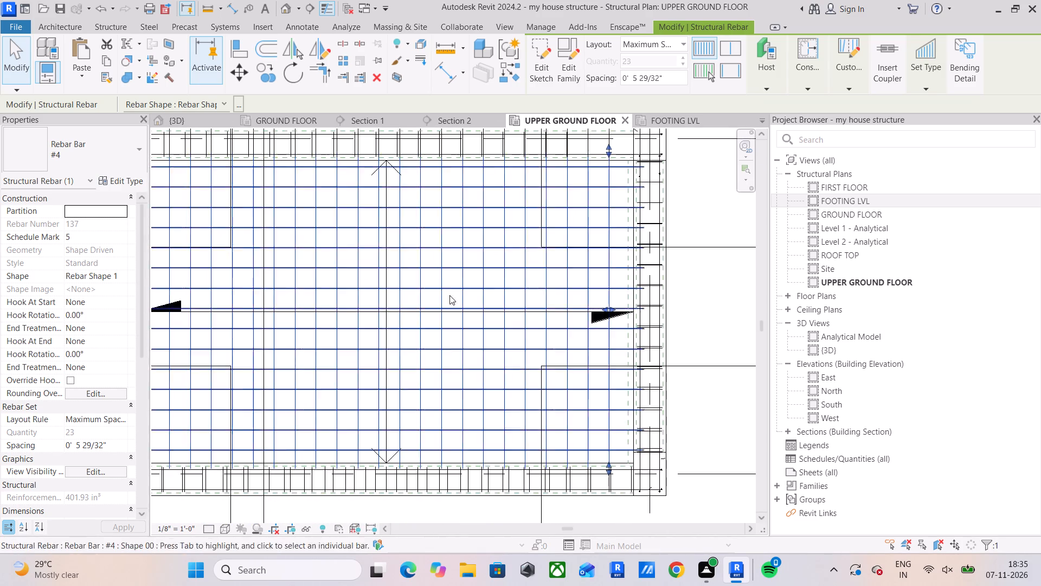
# Delete the duplicate #4 stirrup set on the grid line 1 beam.
pyautogui.scroll(-3, 449, 298)
pyautogui.moveTo(450, 302); pyautogui.dragTo(544, 282, button='middle')
pyautogui.scroll(6, 407, 356)
pyautogui.moveTo(349, 416); pyautogui.dragTo(416, 390, button='middle')
pyautogui.scroll(6, 338, 397)
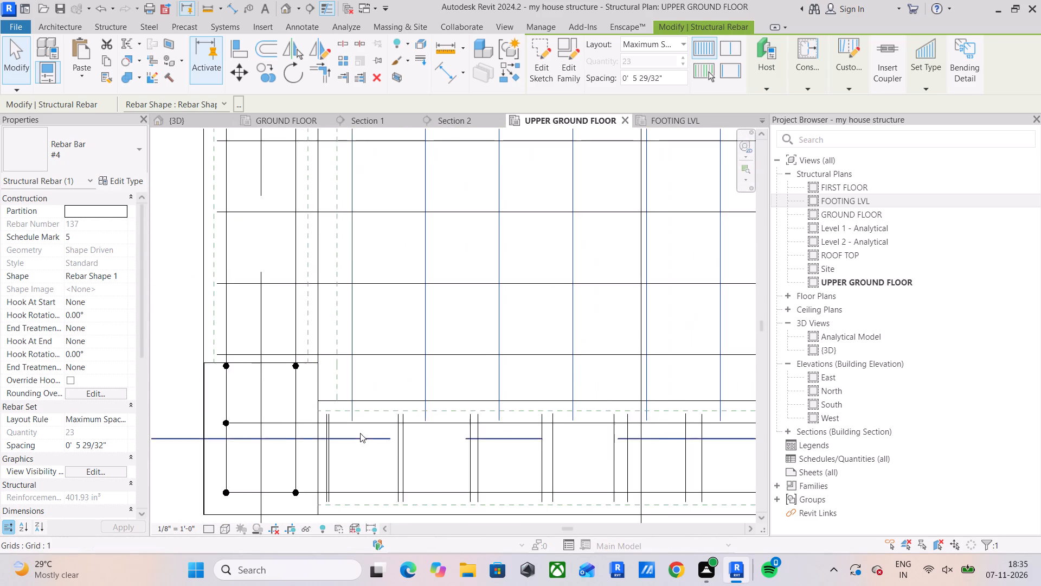
pyautogui.scroll(3, 360, 433)
pyautogui.click(315, 456)
pyautogui.press('Delete')
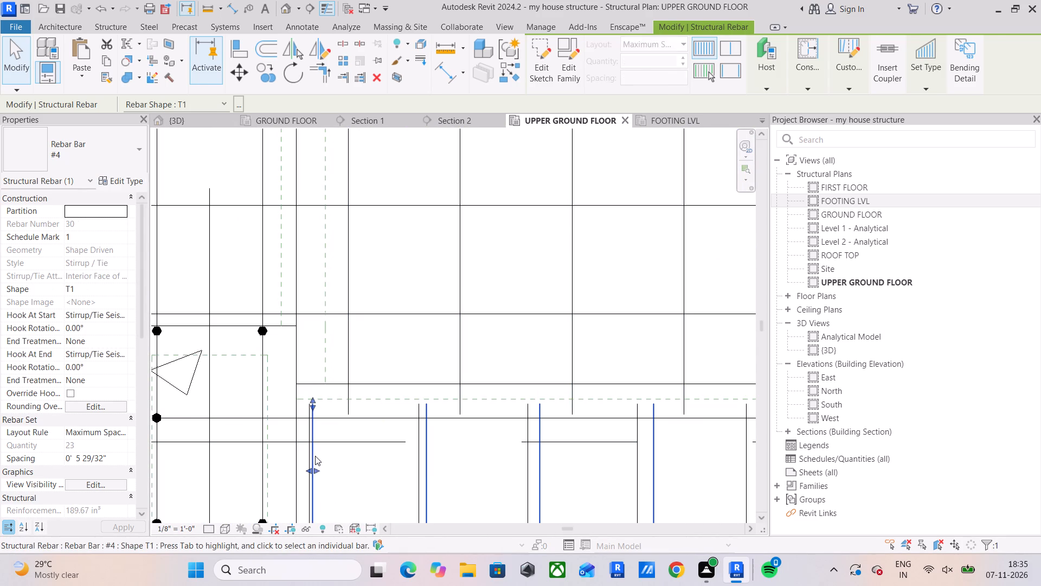
# Pull the west end of the remaining #4 stirrup set on the grid line 1 beam eastward to align with the nearby slab bar.
pyautogui.click(315, 456)
pyautogui.moveTo(316, 469); pyautogui.dragTo(325, 469)
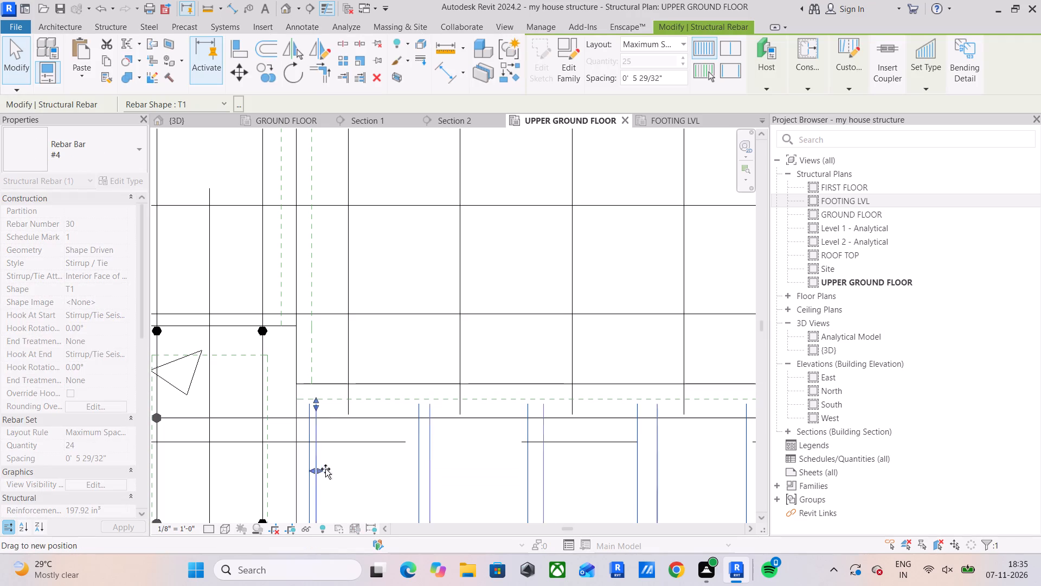
pyautogui.moveTo(325, 469); pyautogui.dragTo(348, 474)
# Pull the east end of the grid line 1 beam's #4 stirrup set westward to align with the last slab bar.
pyautogui.scroll(-8, 357, 473)
pyautogui.moveTo(438, 468); pyautogui.dragTo(259, 438, button='middle')
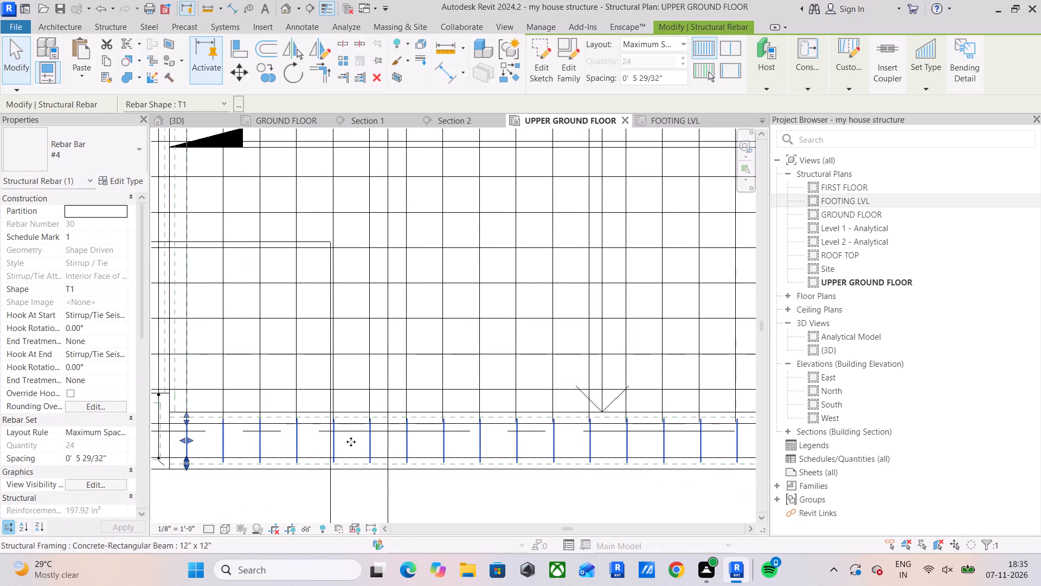
pyautogui.moveTo(534, 431); pyautogui.dragTo(287, 435, button='middle')
pyautogui.scroll(4, 613, 432)
pyautogui.moveTo(602, 443); pyautogui.dragTo(369, 443, button='middle')
pyautogui.scroll(4, 702, 448)
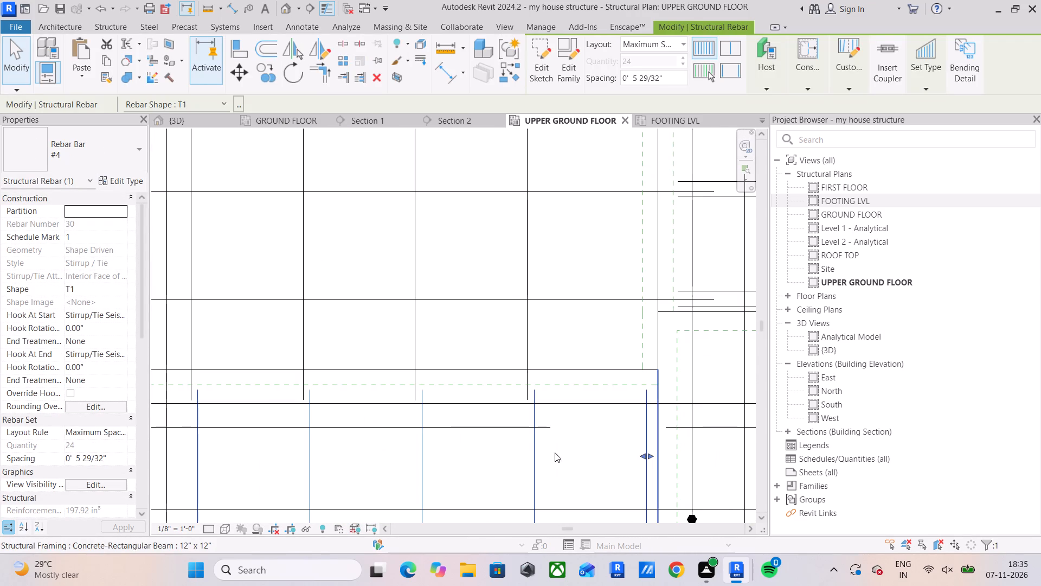
pyautogui.moveTo(642, 457); pyautogui.dragTo(523, 457)
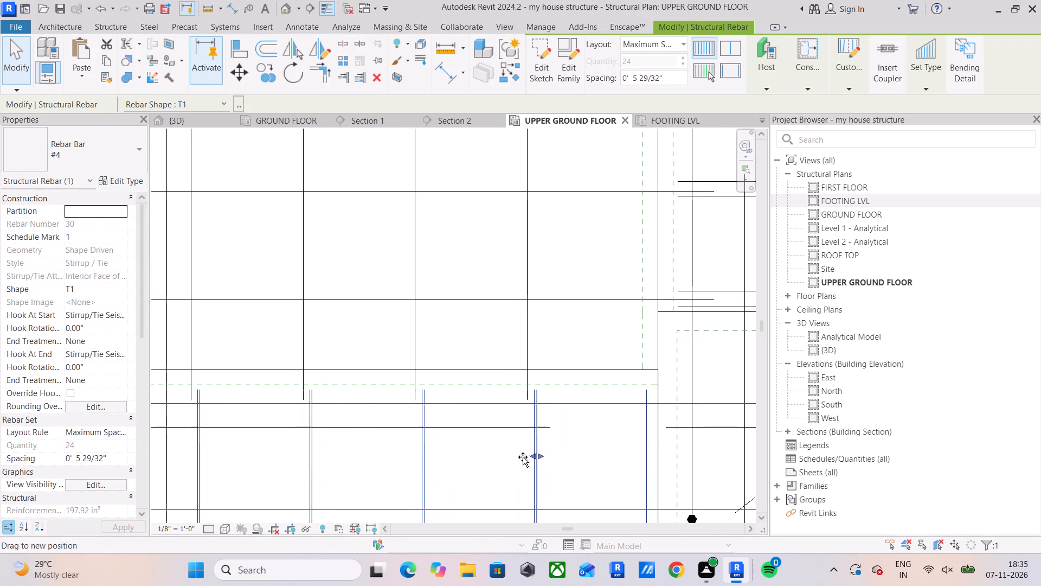
pyautogui.moveTo(523, 457); pyautogui.dragTo(524, 459)
pyautogui.scroll(-1, 529, 458)
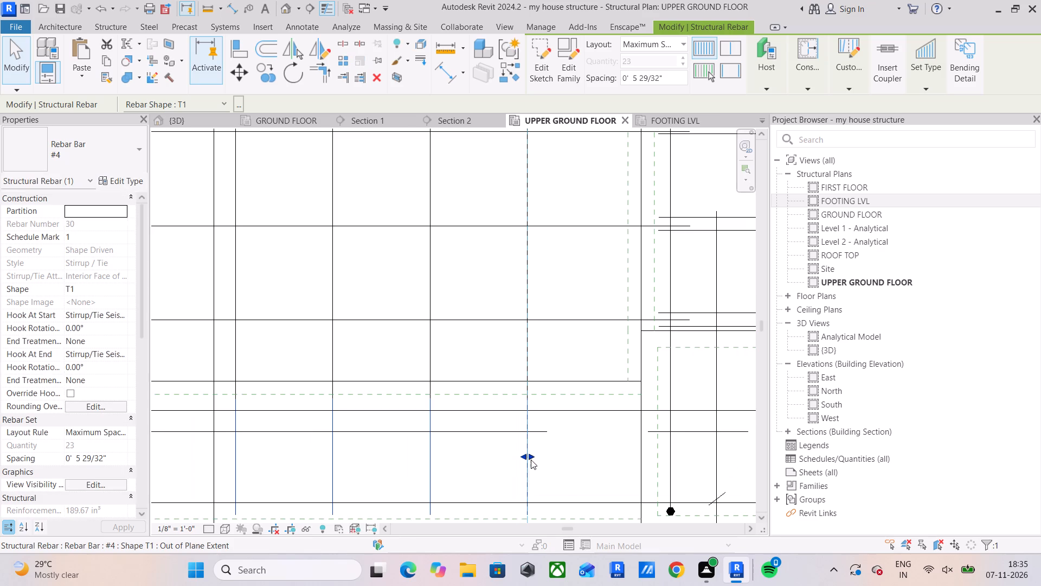
pyautogui.moveTo(529, 458); pyautogui.dragTo(623, 470)
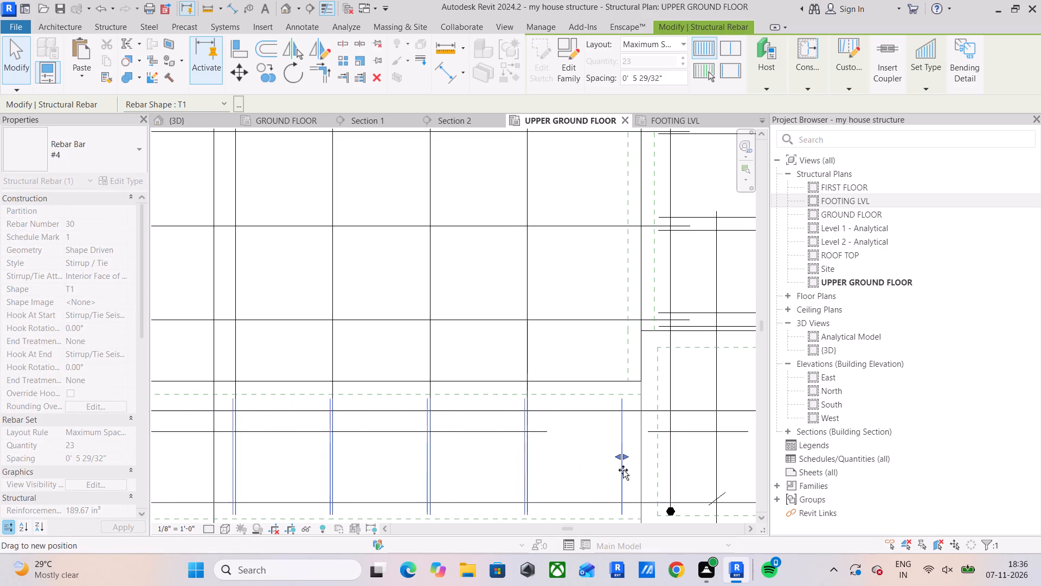
pyautogui.moveTo(623, 470); pyautogui.dragTo(625, 470)
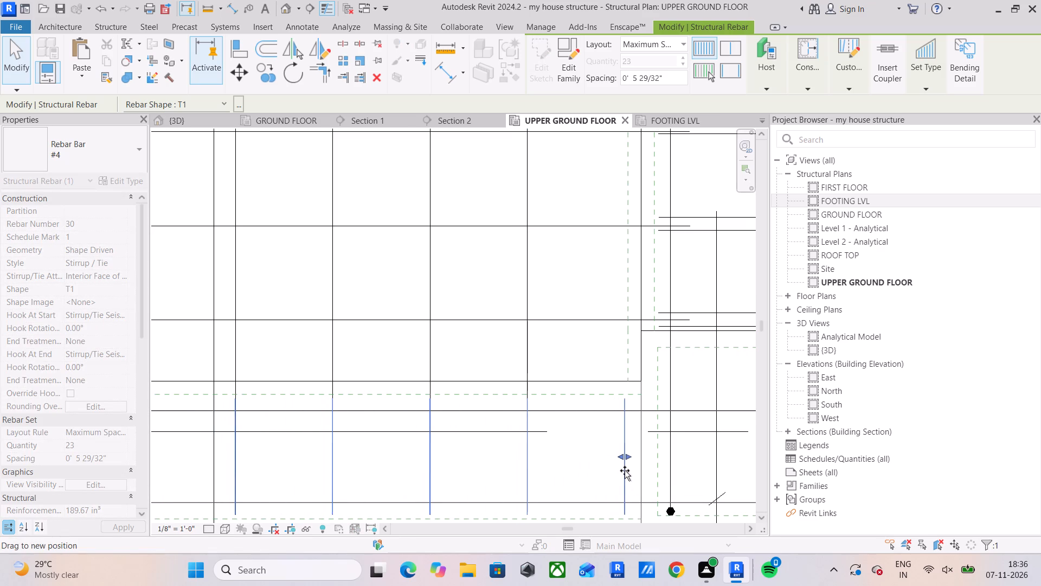
pyautogui.moveTo(625, 470); pyautogui.dragTo(531, 475)
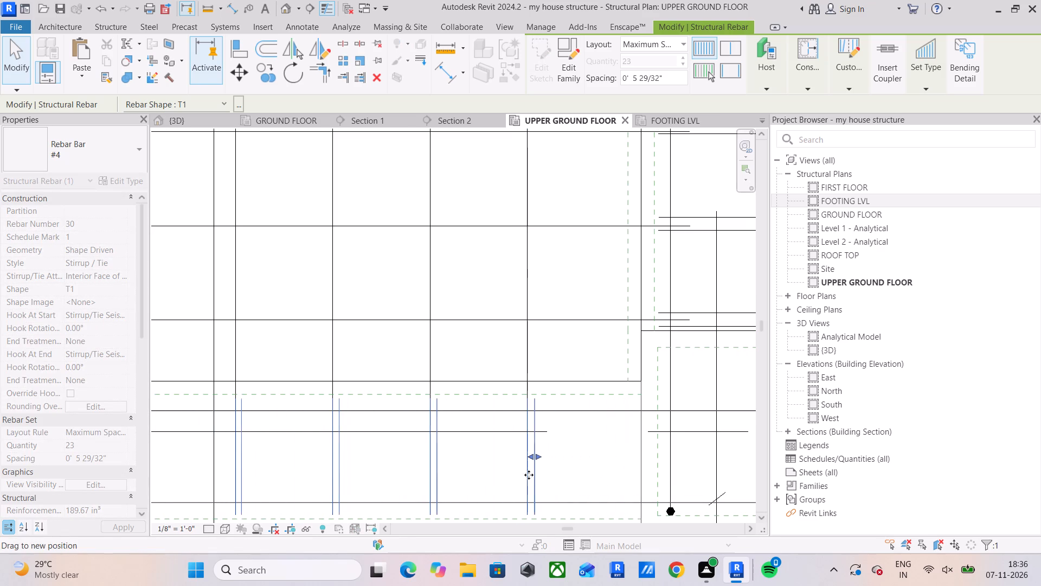
# Delete the duplicate #4 stirrup set on the grid line 9 beam between grid lines 2 and 1.
pyautogui.scroll(-8, 494, 464)
pyautogui.moveTo(494, 462); pyautogui.dragTo(659, 500, button='middle')
pyautogui.scroll(-4, 528, 461)
pyautogui.moveTo(550, 458); pyautogui.dragTo(641, 450, button='middle')
pyautogui.scroll(11, 295, 459)
pyautogui.scroll(-11, 298, 390)
pyautogui.moveTo(501, 366); pyautogui.dragTo(148, 385, button='middle')
pyautogui.scroll(11, 410, 366)
pyautogui.click(399, 377)
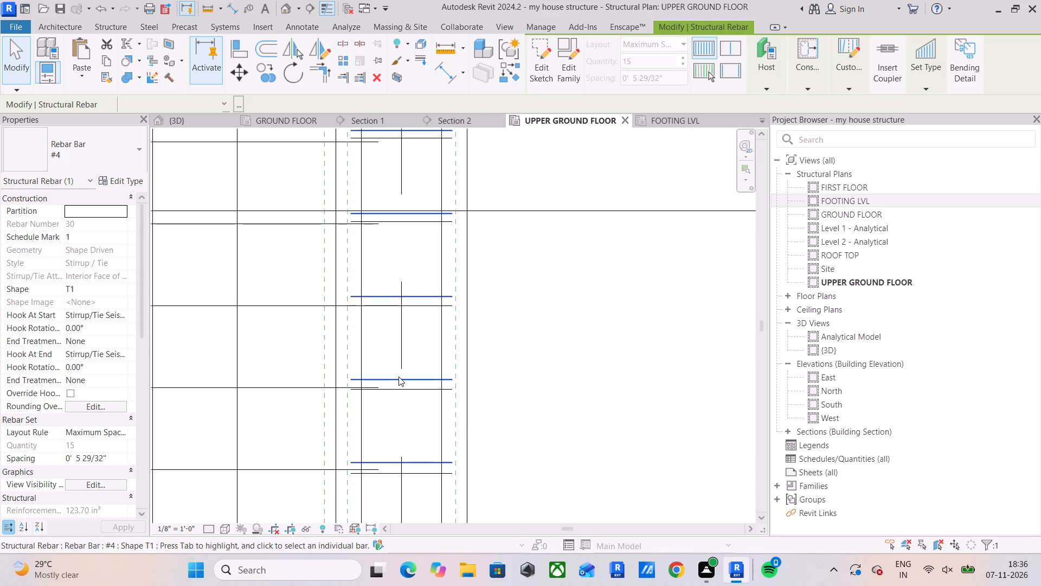
pyautogui.press('Delete')
# Shift the south end of the remaining #4 stirrup set on the grid line 9 beam slightly north to meet the slab bar.
pyautogui.click(403, 391)
pyautogui.scroll(-5, 403, 391)
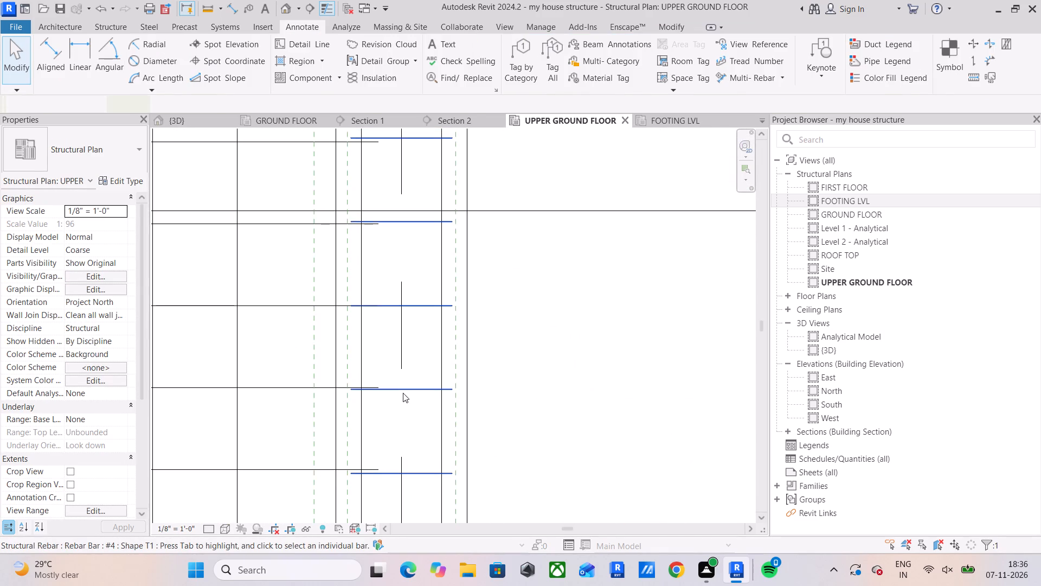
pyautogui.moveTo(404, 393); pyautogui.dragTo(432, 281, button='middle')
pyautogui.scroll(9, 425, 368)
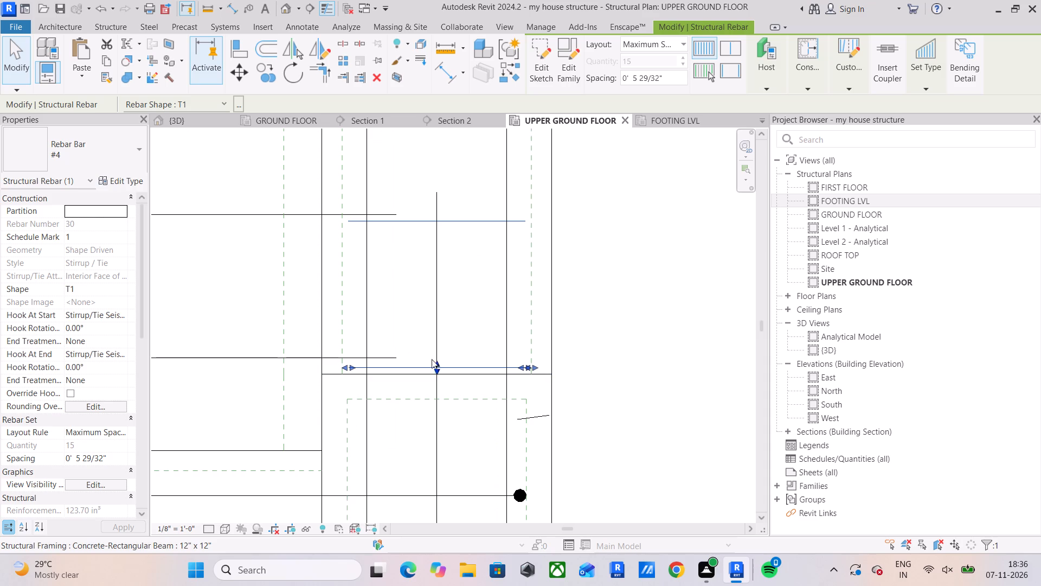
pyautogui.moveTo(437, 361); pyautogui.dragTo(438, 355)
pyautogui.scroll(-11, 438, 355)
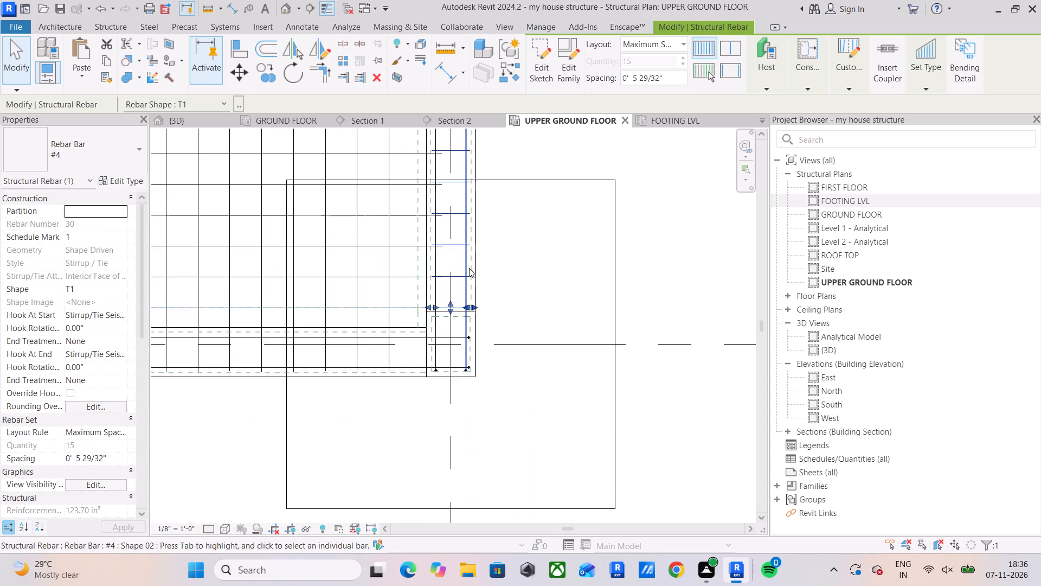
# Pull the north end of the grid line 9 beam's #4 stirrup set southward to align with the first slab bar below grid line 2.
pyautogui.moveTo(471, 288); pyautogui.dragTo(481, 576, button='middle')
pyautogui.moveTo(493, 264); pyautogui.dragTo(516, 430, button='middle')
pyautogui.scroll(10, 466, 302)
pyautogui.scroll(3, 499, 342)
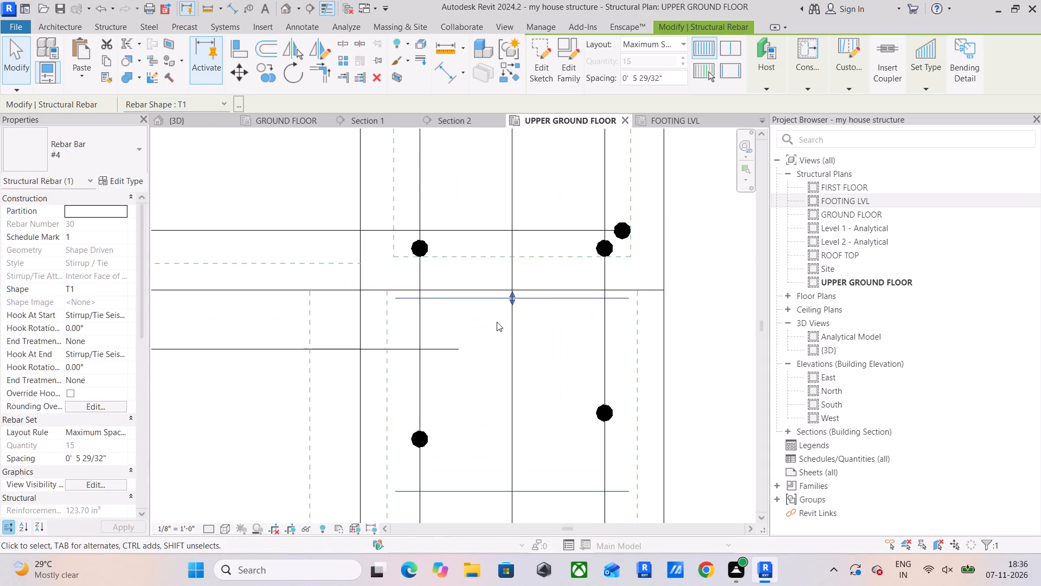
pyautogui.moveTo(514, 304); pyautogui.dragTo(505, 351)
pyautogui.scroll(-9, 505, 351)
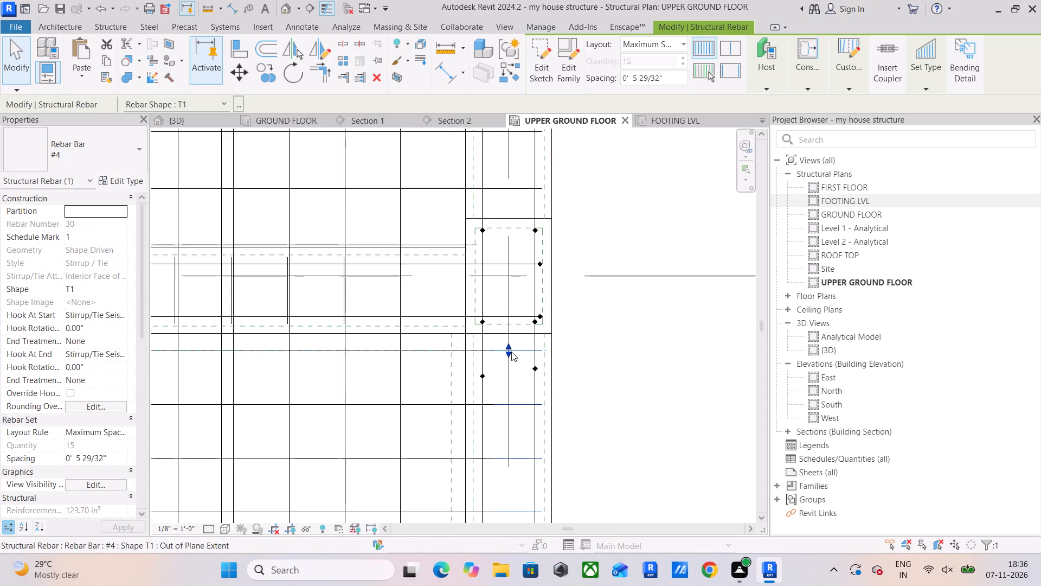
# Examine the stirrups at the grid line 2 beam junction and the reinforcement across the whole upper ground floor slab.
pyautogui.moveTo(512, 358); pyautogui.dragTo(512, 431, button='middle')
pyautogui.scroll(-4, 515, 415)
pyautogui.moveTo(517, 412); pyautogui.dragTo(530, 390, button='middle')
pyautogui.scroll(5, 447, 324)
pyautogui.scroll(4, 493, 381)
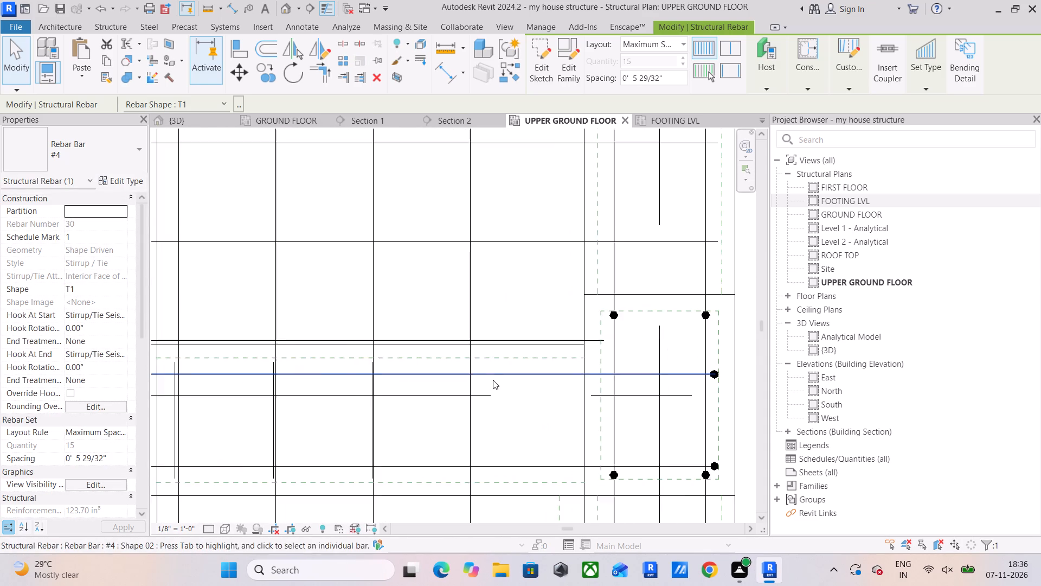
pyautogui.scroll(-15, 442, 393)
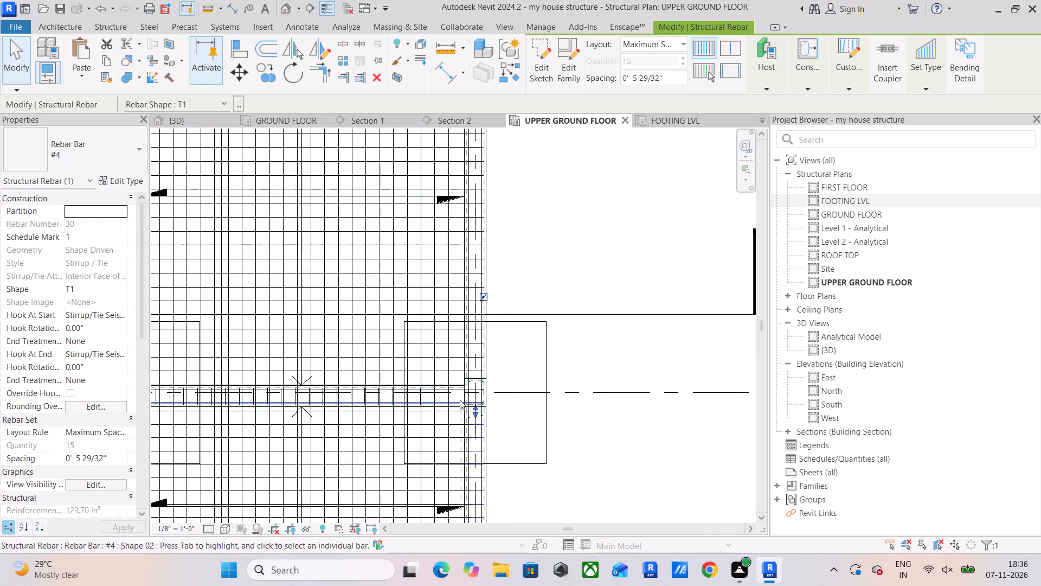
pyautogui.moveTo(460, 400); pyautogui.dragTo(569, 373, button='middle')
pyautogui.scroll(-5, 470, 425)
pyautogui.moveTo(470, 424); pyautogui.dragTo(463, 474, button='middle')
pyautogui.scroll(-4, 479, 411)
pyautogui.moveTo(492, 408); pyautogui.dragTo(492, 439, button='middle')
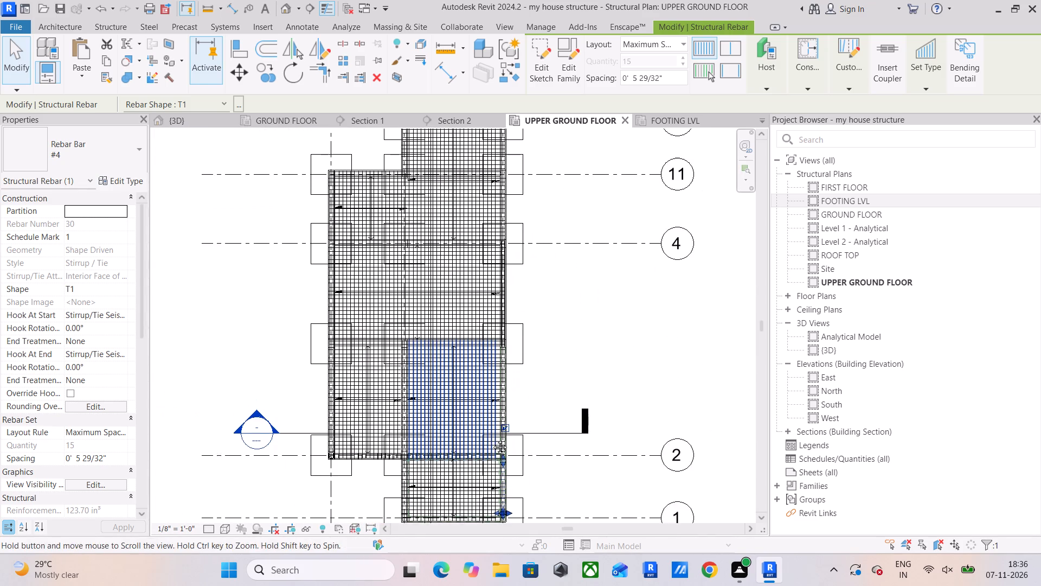
pyautogui.moveTo(492, 439); pyautogui.dragTo(496, 447, button='middle')
pyautogui.scroll(-2, 504, 426)
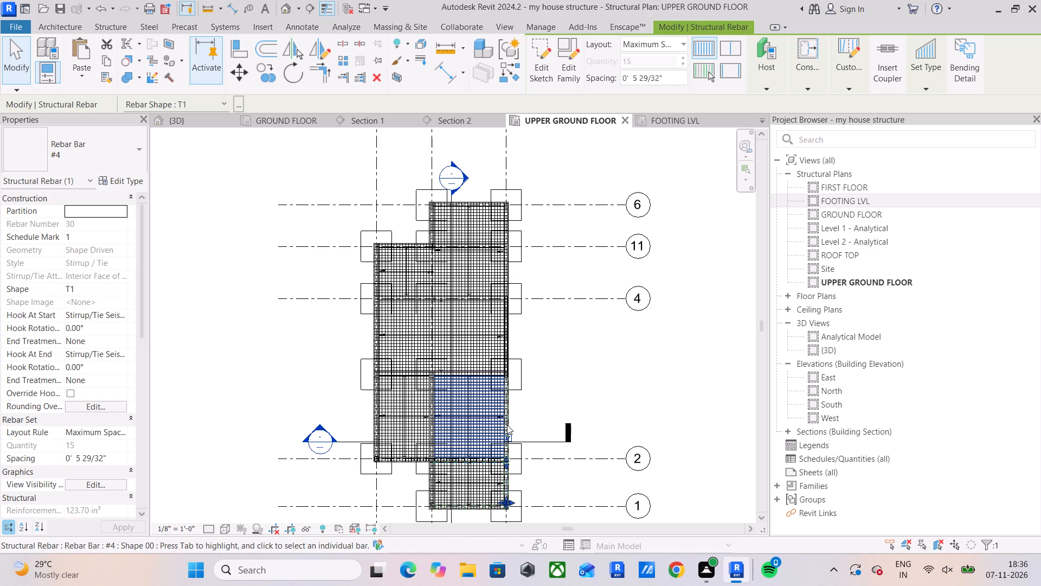
pyautogui.scroll(-3, 436, 349)
pyautogui.moveTo(436, 349); pyautogui.dragTo(444, 240, button='middle')
pyautogui.moveTo(493, 241); pyautogui.dragTo(479, 311, button='middle')
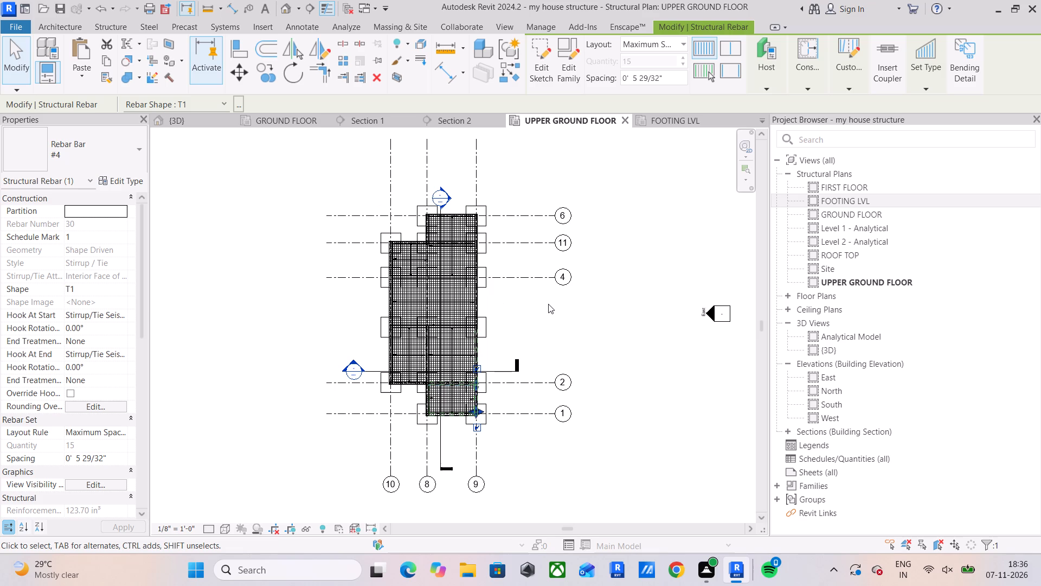
pyautogui.scroll(-1, 357, 206)
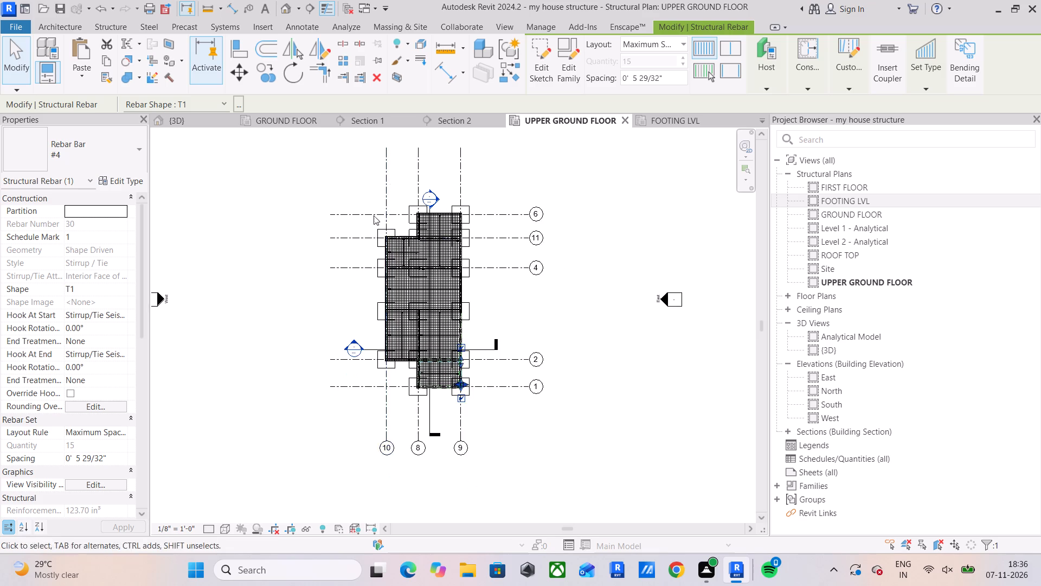
pyautogui.scroll(6, 432, 333)
pyautogui.moveTo(419, 343); pyautogui.dragTo(442, 297, button='middle')
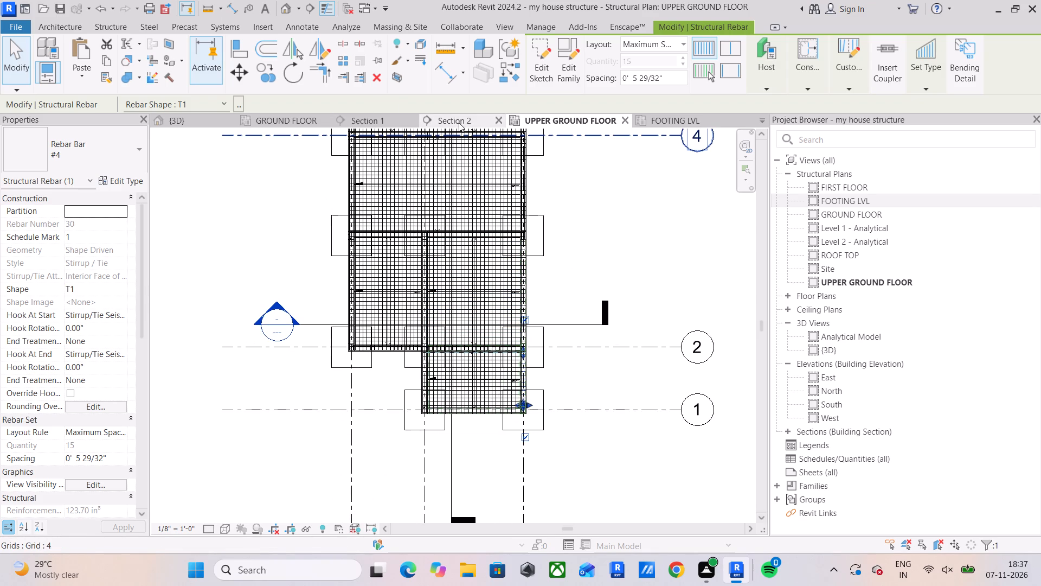
# Examine which beams on the GROUND FLOOR plan have reinforcement and stirrups around the northwest bays.
pyautogui.click(281, 126)
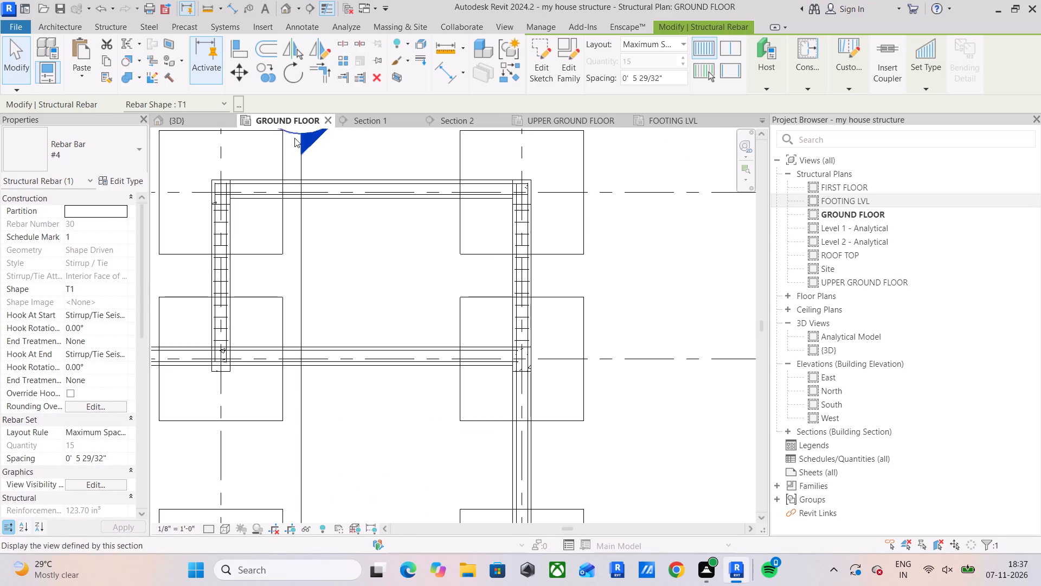
pyautogui.scroll(-5, 286, 195)
pyautogui.moveTo(323, 211); pyautogui.dragTo(491, 170, button='middle')
pyautogui.scroll(-3, 491, 200)
pyautogui.moveTo(487, 207); pyautogui.dragTo(435, 249, button='middle')
pyautogui.scroll(6, 357, 256)
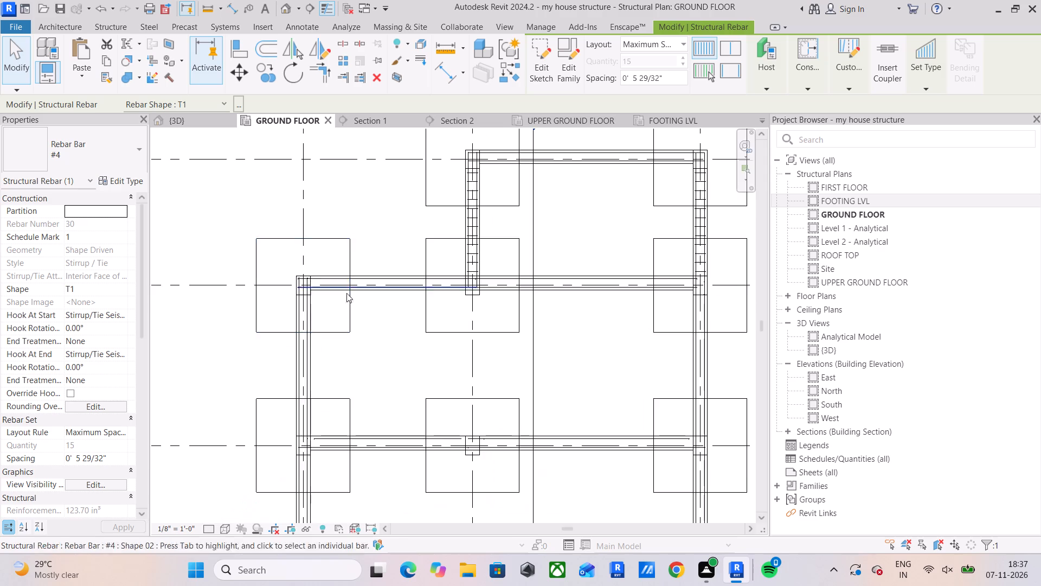
pyautogui.scroll(5, 349, 294)
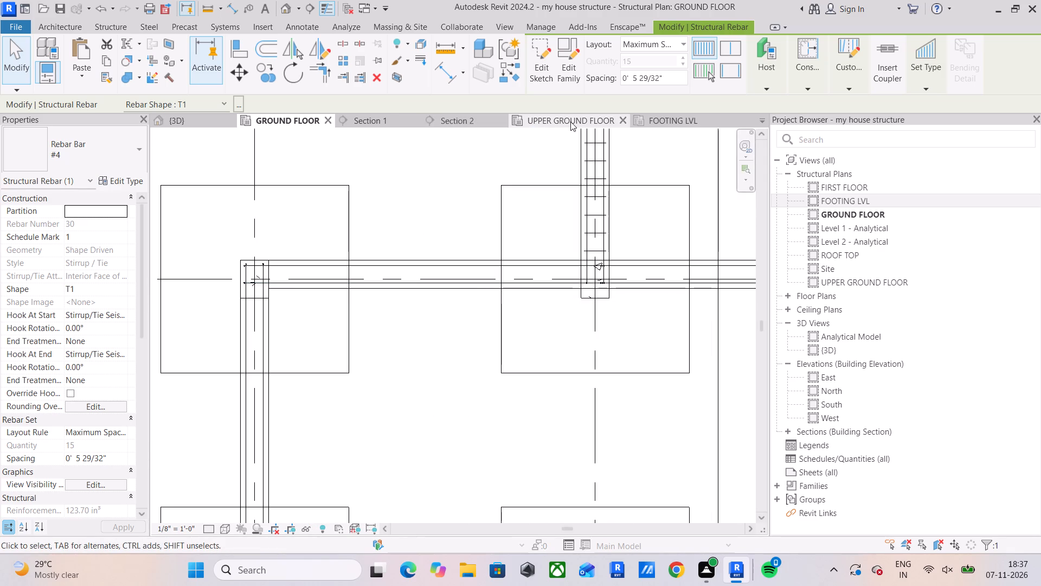
# Copy the UPPER GROUND FLOOR east-west beam reinforcement at grid line 10, between grid lines 4 and 2, aligned to the GROUND FLOOR level.
pyautogui.click(570, 122)
pyautogui.scroll(5, 335, 221)
pyautogui.scroll(10, 461, 289)
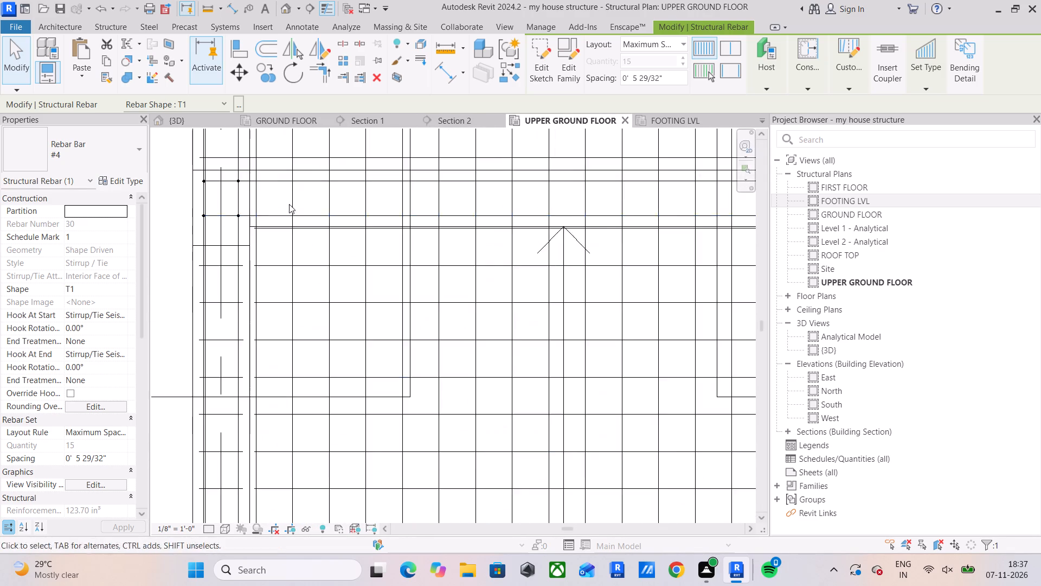
pyautogui.scroll(7, 289, 204)
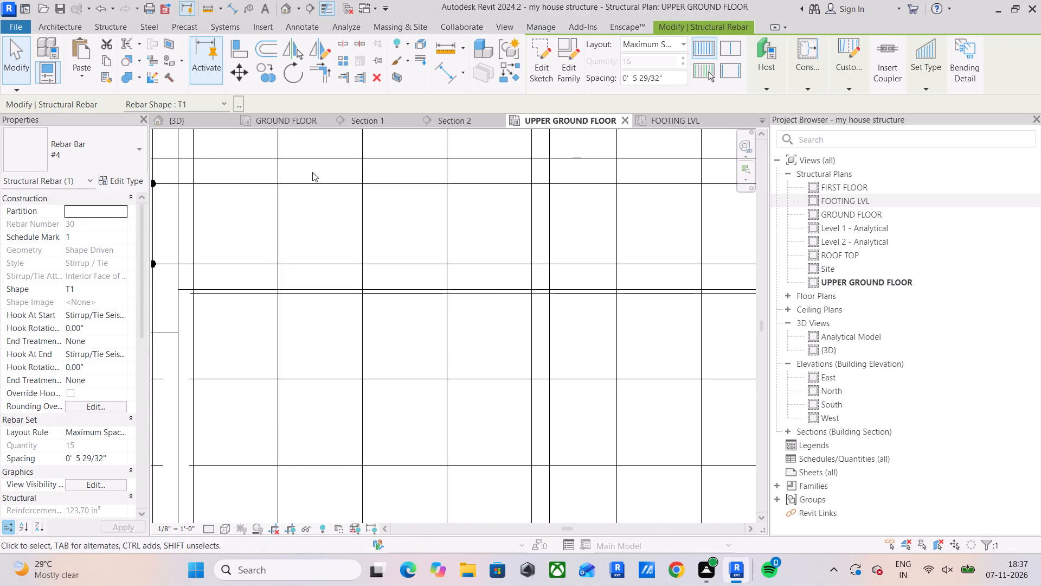
pyautogui.moveTo(312, 172); pyautogui.dragTo(261, 267)
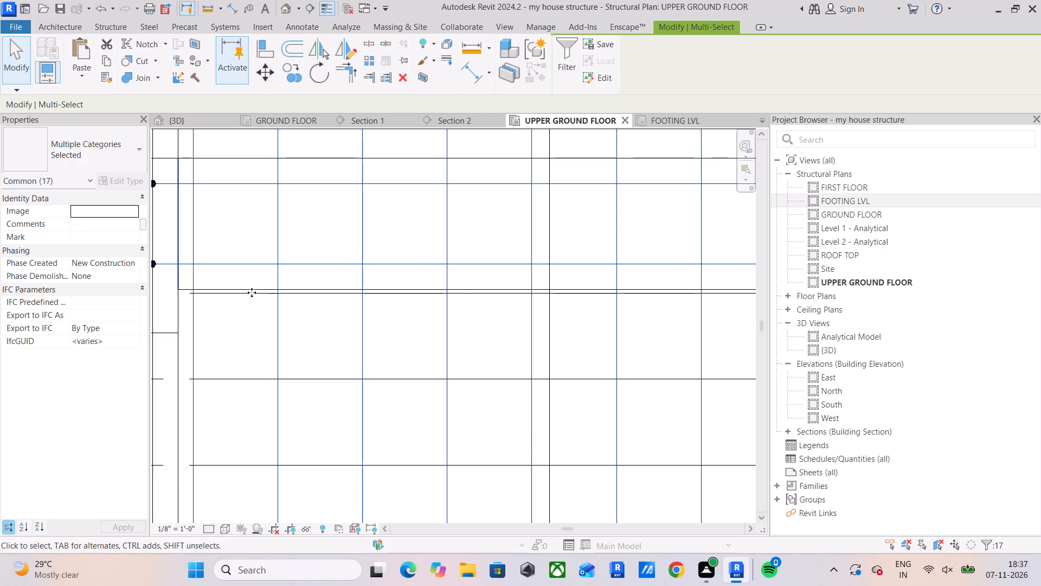
pyautogui.keyDown('shift'); pyautogui.click(277, 326); pyautogui.keyUp('shift')
pyautogui.scroll(-4, 284, 280)
pyautogui.moveTo(290, 278); pyautogui.dragTo(292, 379, button='middle')
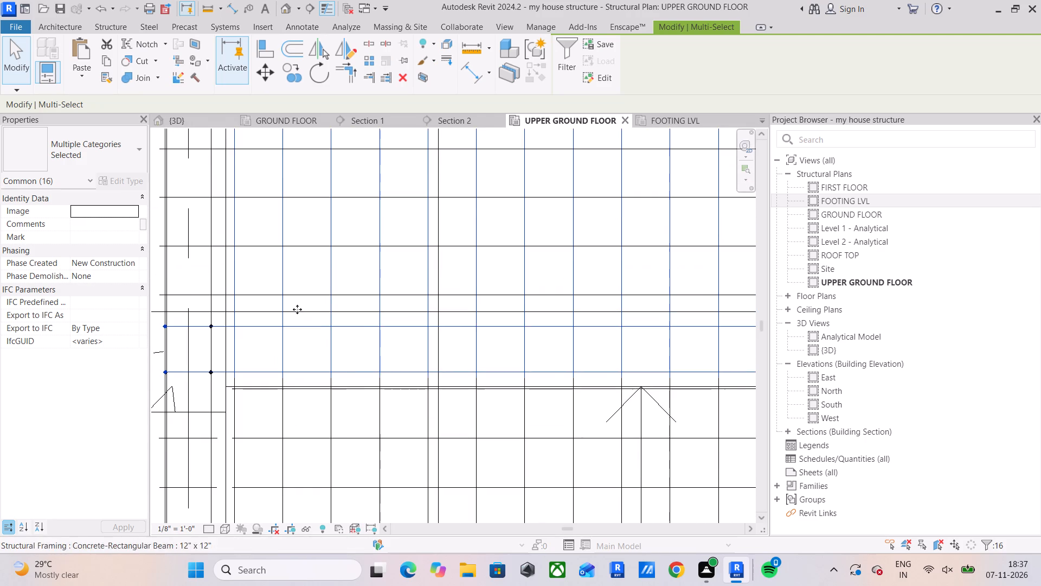
pyautogui.keyDown('shift'); pyautogui.click(282, 233); pyautogui.keyUp('shift')
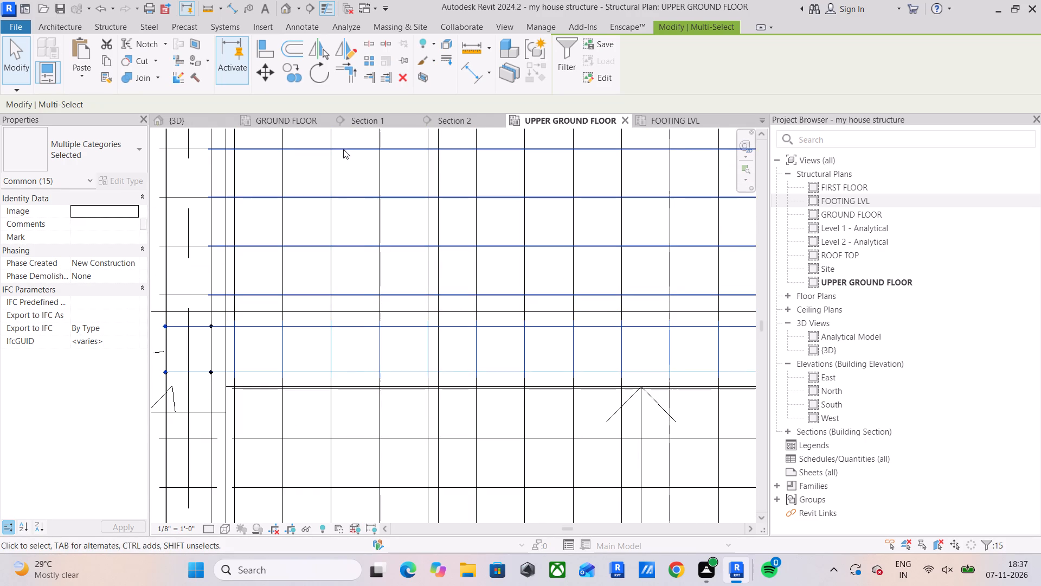
pyautogui.doubleClick(110, 60)
pyautogui.click(76, 72)
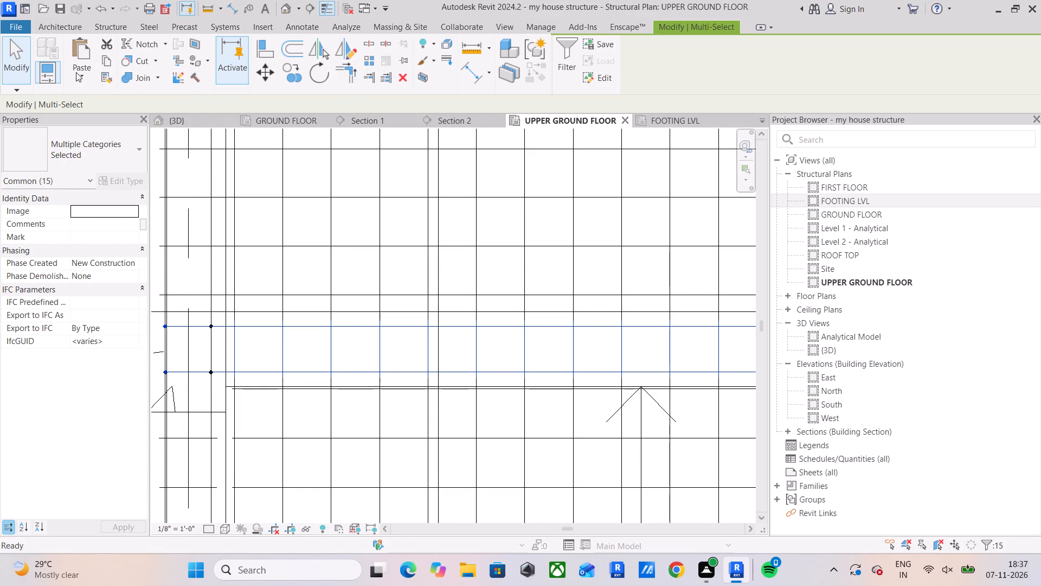
pyautogui.click(132, 123)
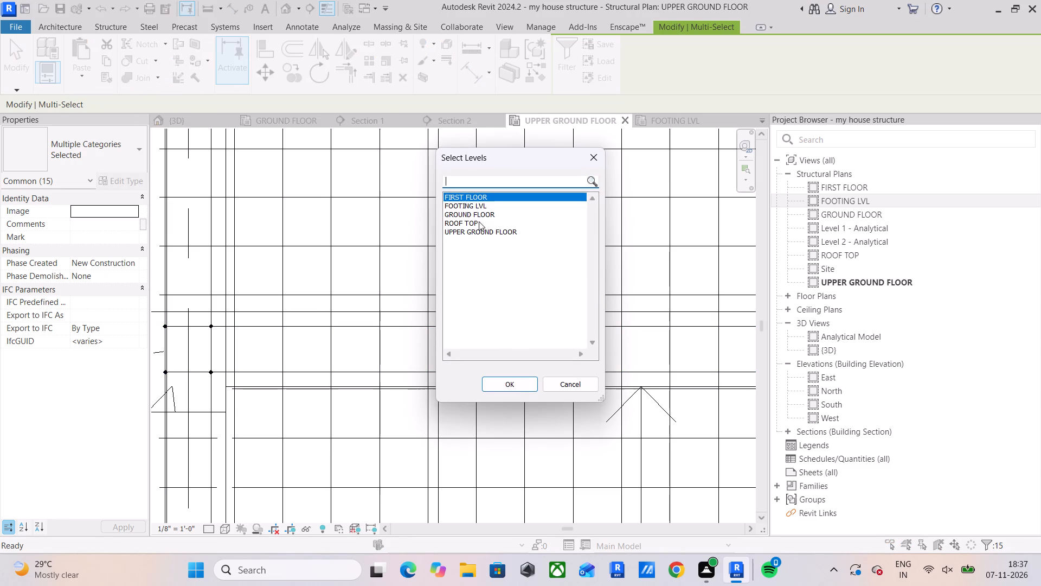
pyautogui.click(477, 214)
pyautogui.click(504, 386)
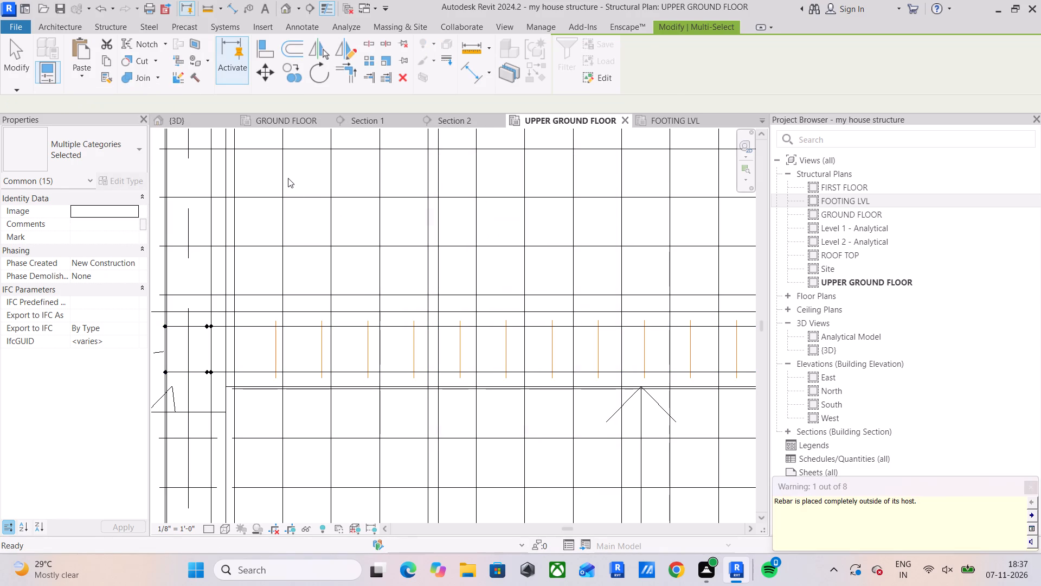
# Set the GROUND FLOOR plan's visual style to Wireframe for checking the pasted beam reinforcement.
pyautogui.click(266, 122)
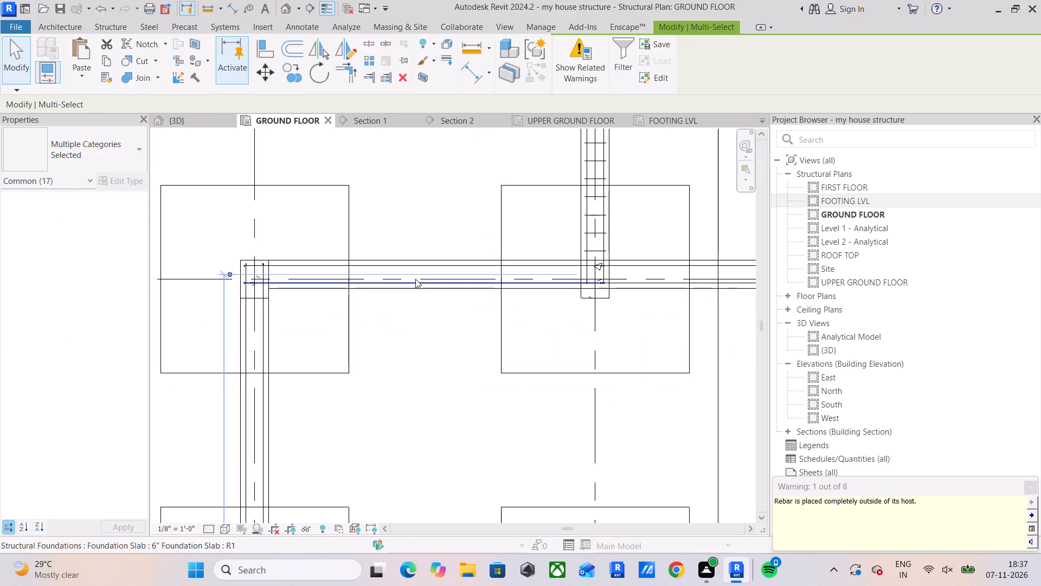
pyautogui.scroll(-2, 416, 278)
pyautogui.scroll(-1, 462, 342)
pyautogui.click(227, 526)
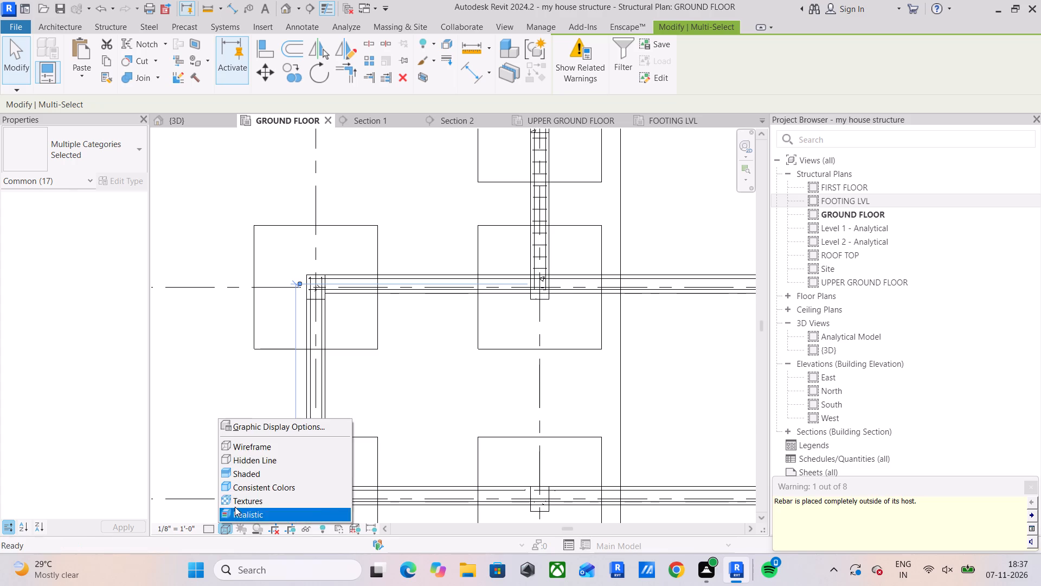
pyautogui.click(269, 451)
pyautogui.scroll(-3, 443, 291)
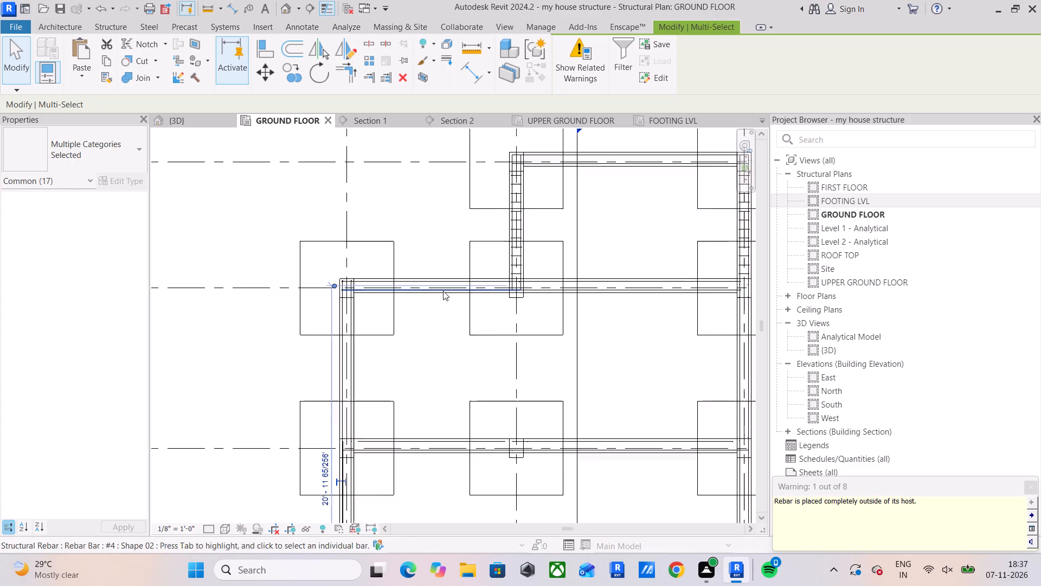
# Isolate the selected grid line 10 beam reinforcement in a section-boxed 3D view.
pyautogui.moveTo(446, 294); pyautogui.dragTo(362, 348, button='middle')
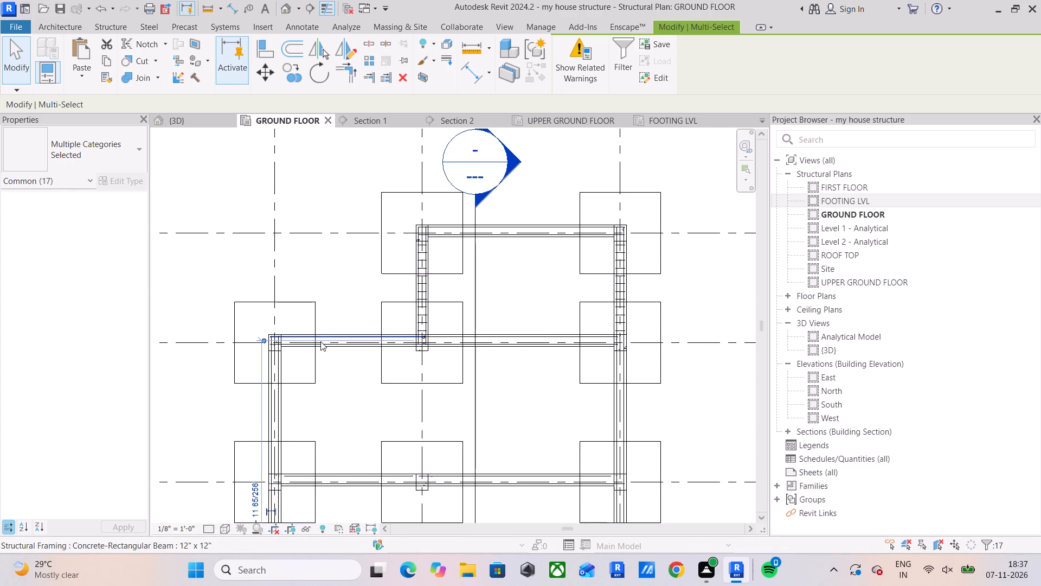
pyautogui.click(420, 78)
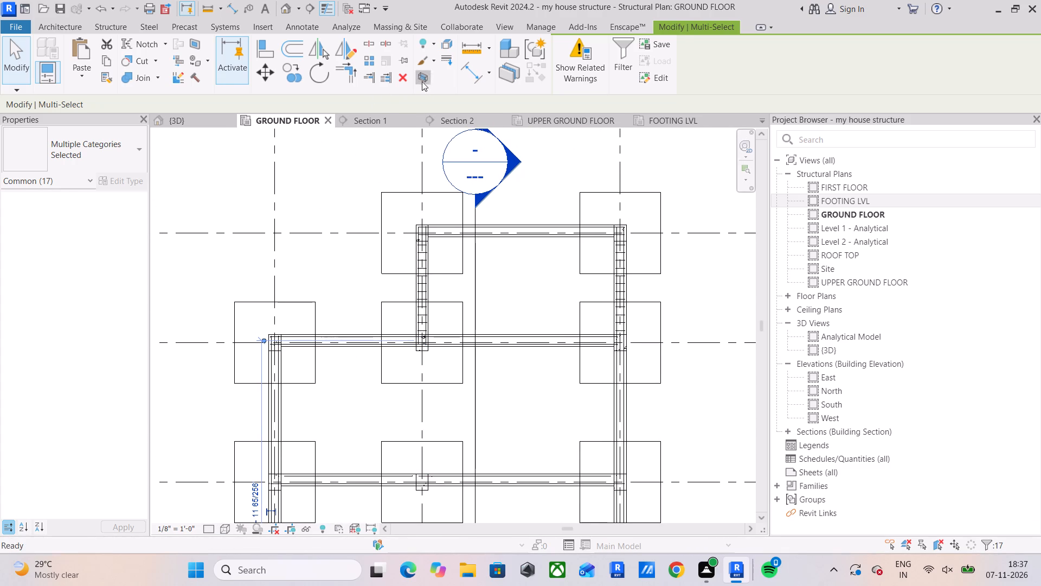
pyautogui.scroll(5, 469, 372)
pyautogui.keyDown('shift'); pyautogui.moveTo(468, 358); pyautogui.dragTo(360, 352, button='middle'); pyautogui.keyUp('shift')
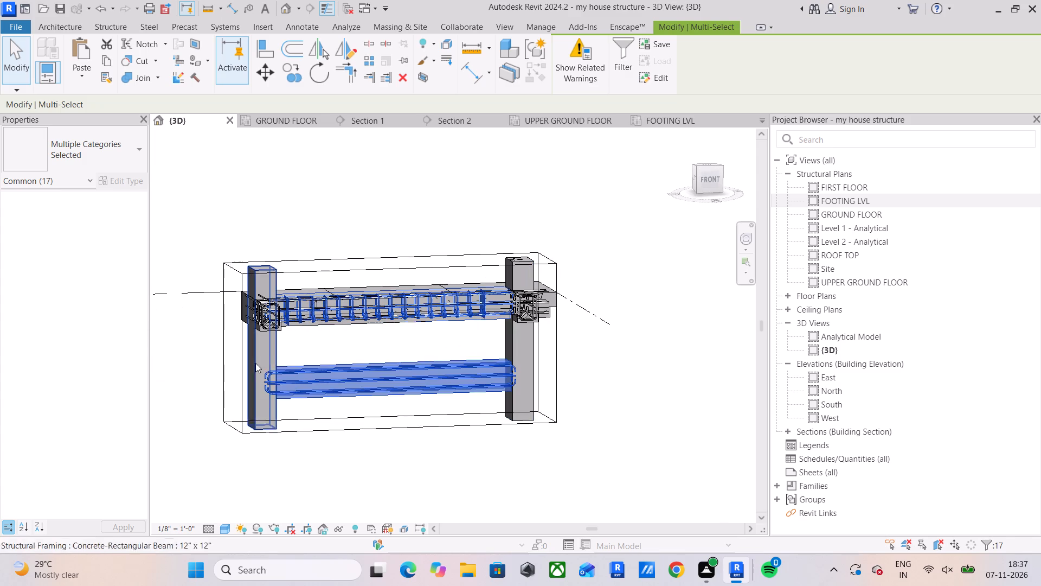
pyautogui.click(211, 361)
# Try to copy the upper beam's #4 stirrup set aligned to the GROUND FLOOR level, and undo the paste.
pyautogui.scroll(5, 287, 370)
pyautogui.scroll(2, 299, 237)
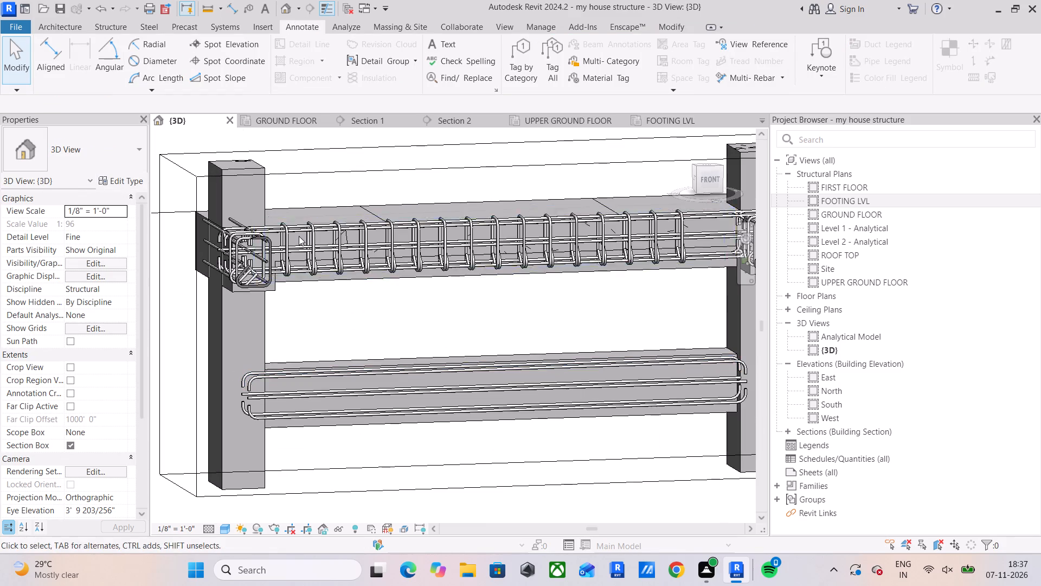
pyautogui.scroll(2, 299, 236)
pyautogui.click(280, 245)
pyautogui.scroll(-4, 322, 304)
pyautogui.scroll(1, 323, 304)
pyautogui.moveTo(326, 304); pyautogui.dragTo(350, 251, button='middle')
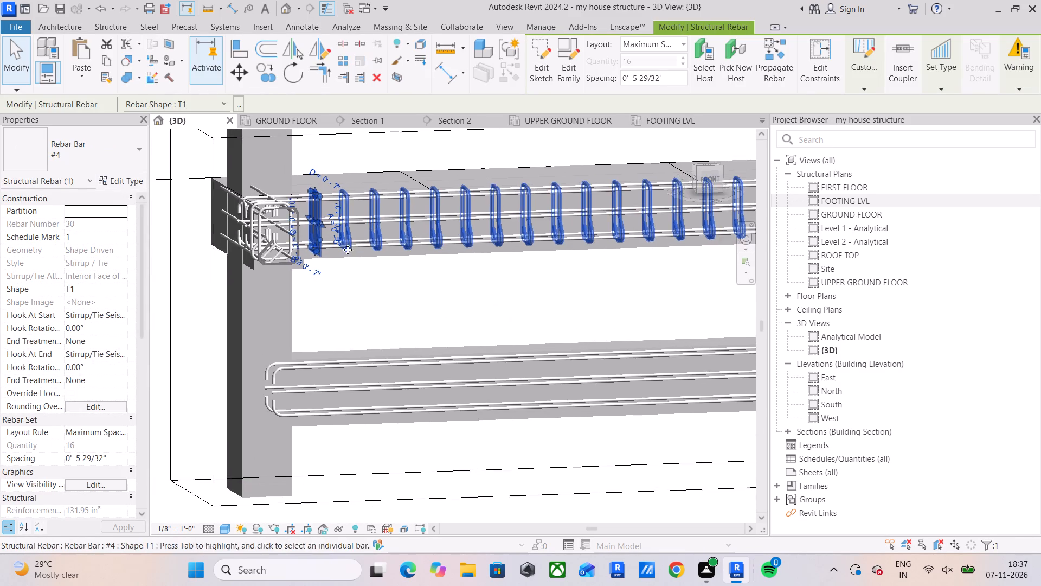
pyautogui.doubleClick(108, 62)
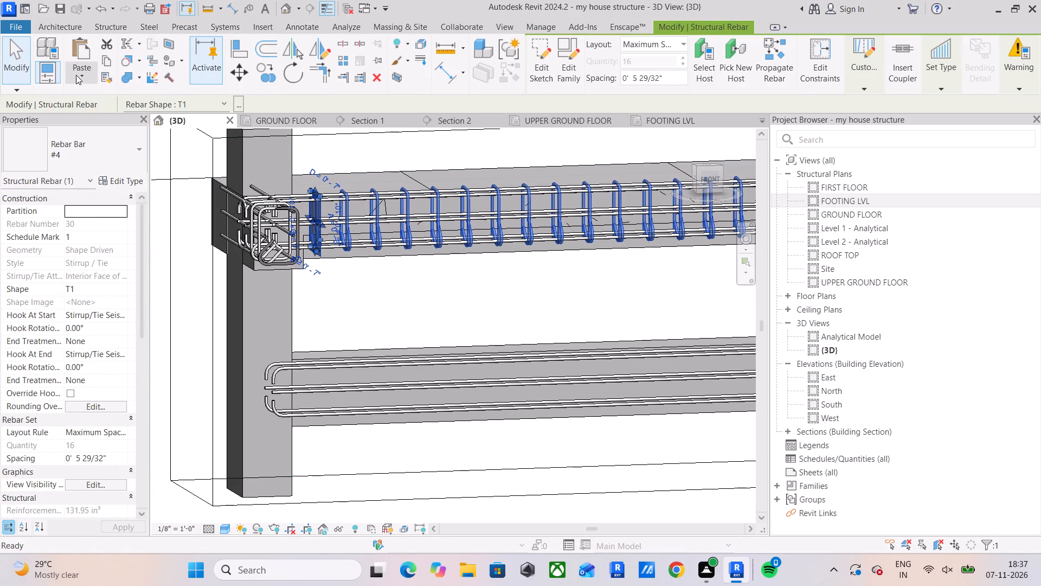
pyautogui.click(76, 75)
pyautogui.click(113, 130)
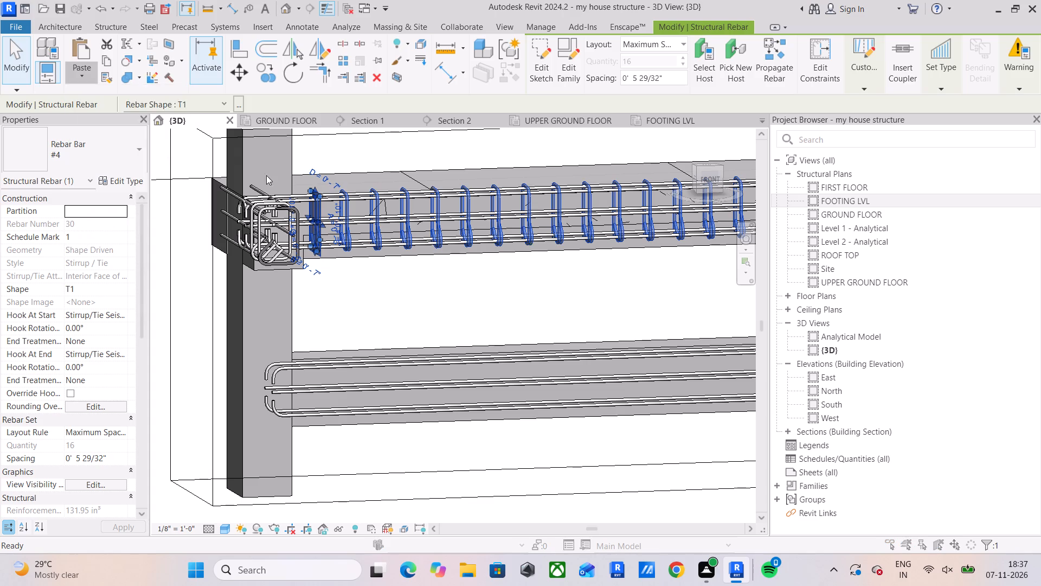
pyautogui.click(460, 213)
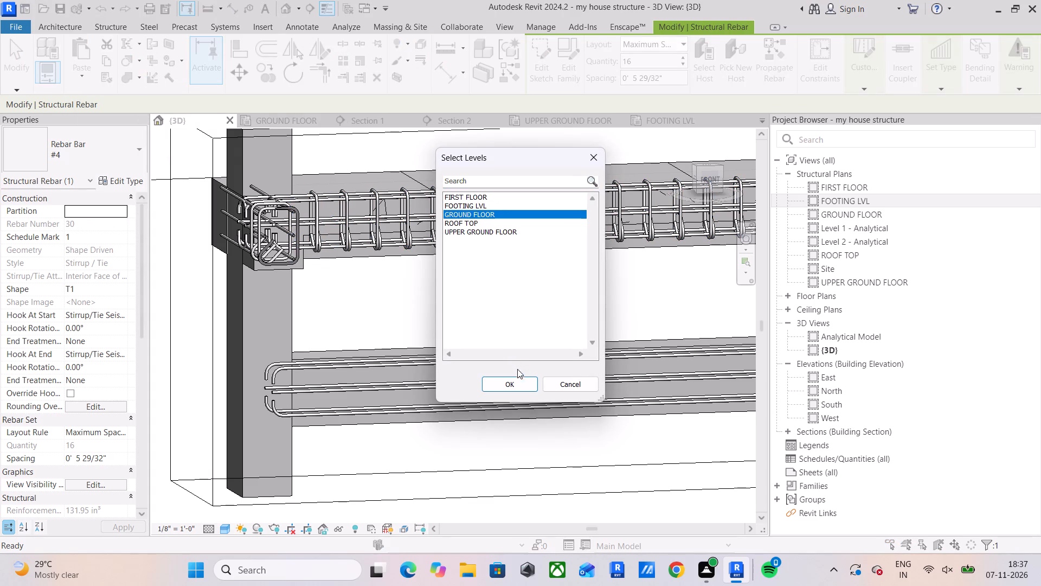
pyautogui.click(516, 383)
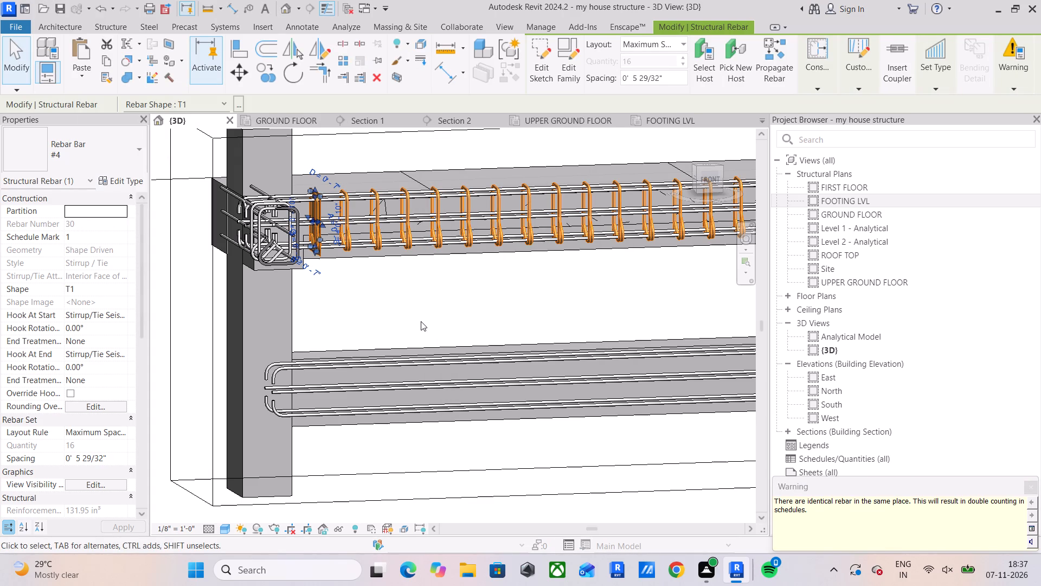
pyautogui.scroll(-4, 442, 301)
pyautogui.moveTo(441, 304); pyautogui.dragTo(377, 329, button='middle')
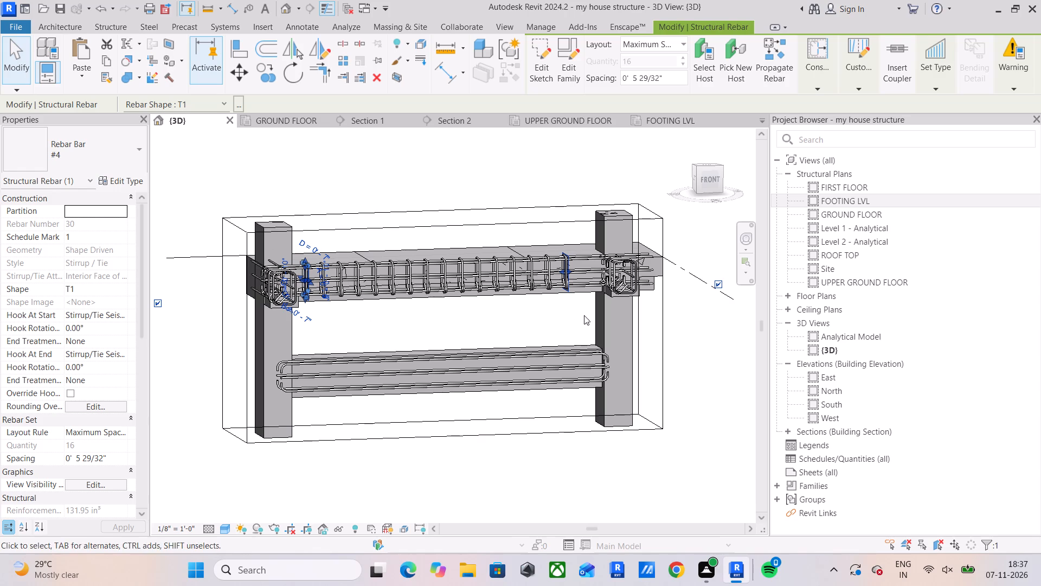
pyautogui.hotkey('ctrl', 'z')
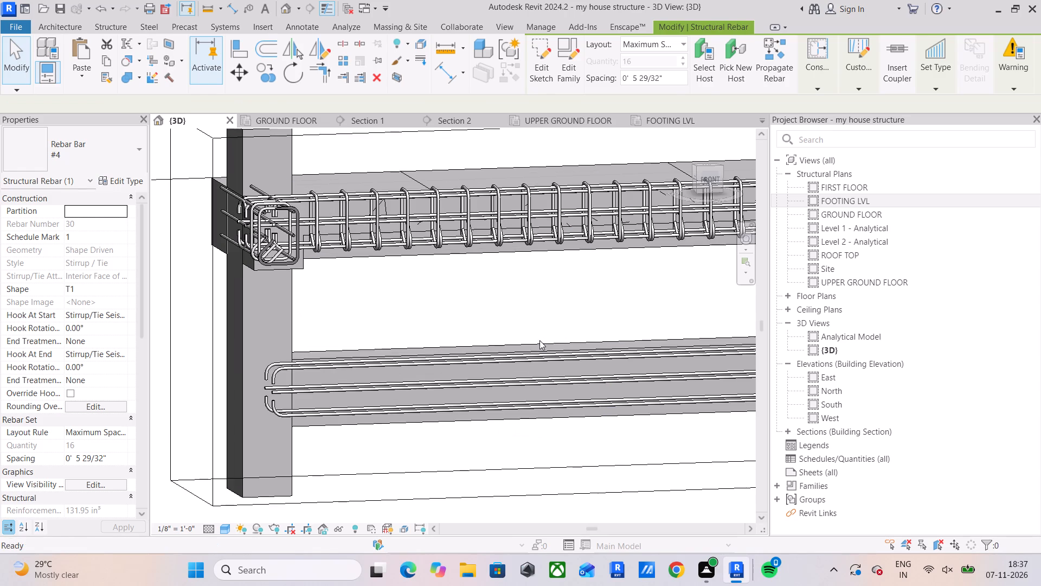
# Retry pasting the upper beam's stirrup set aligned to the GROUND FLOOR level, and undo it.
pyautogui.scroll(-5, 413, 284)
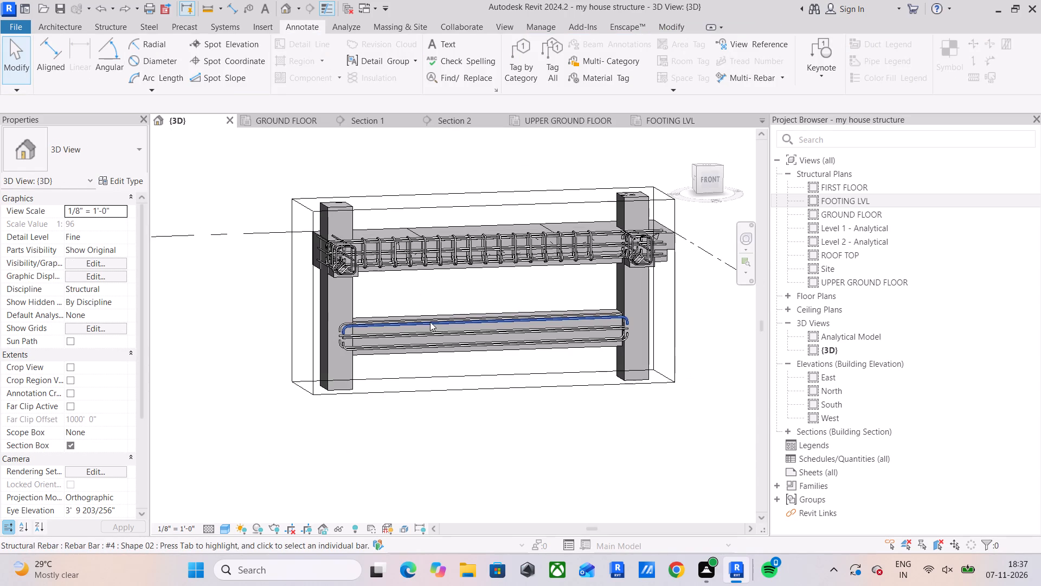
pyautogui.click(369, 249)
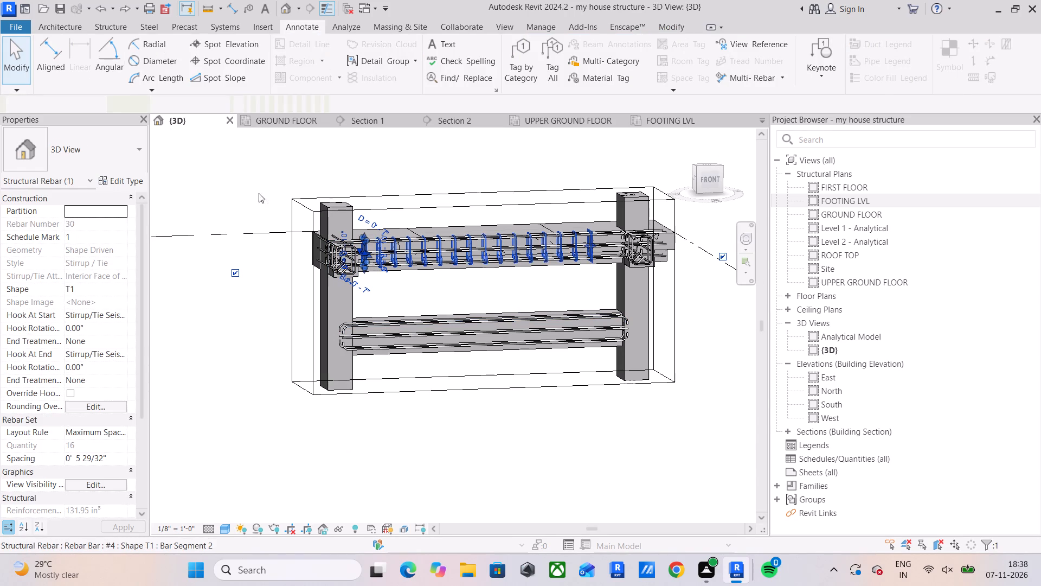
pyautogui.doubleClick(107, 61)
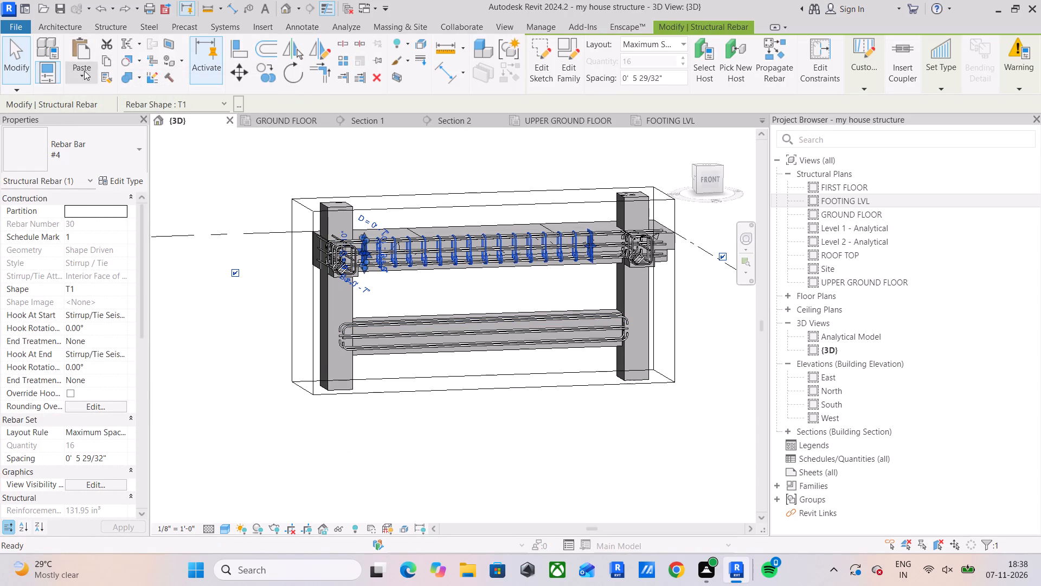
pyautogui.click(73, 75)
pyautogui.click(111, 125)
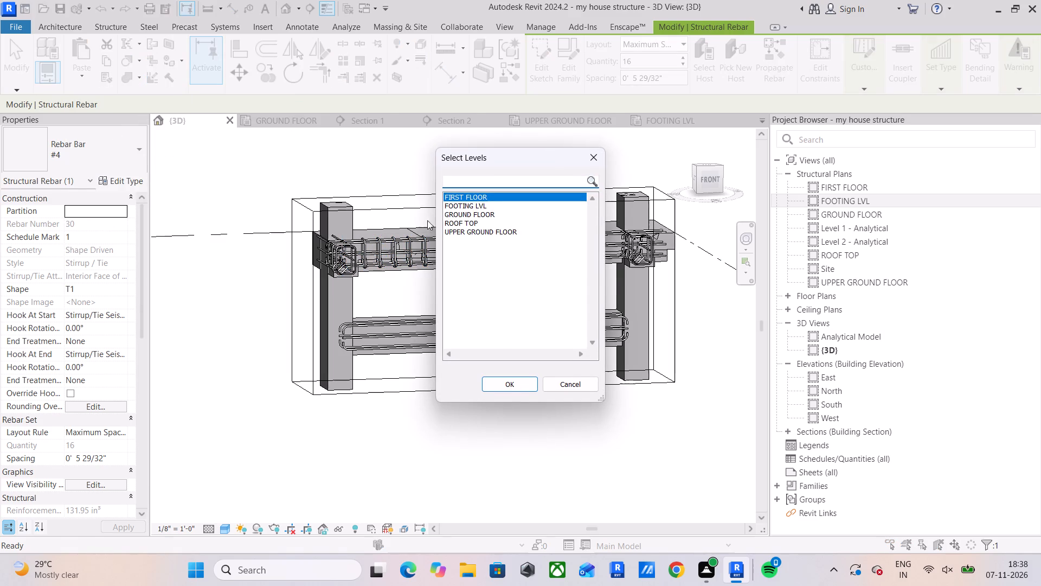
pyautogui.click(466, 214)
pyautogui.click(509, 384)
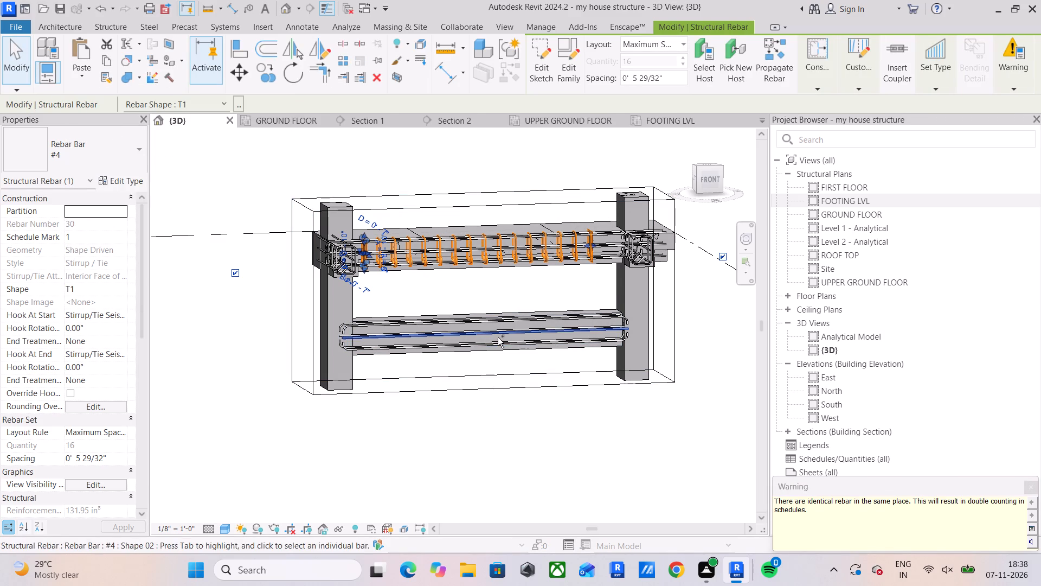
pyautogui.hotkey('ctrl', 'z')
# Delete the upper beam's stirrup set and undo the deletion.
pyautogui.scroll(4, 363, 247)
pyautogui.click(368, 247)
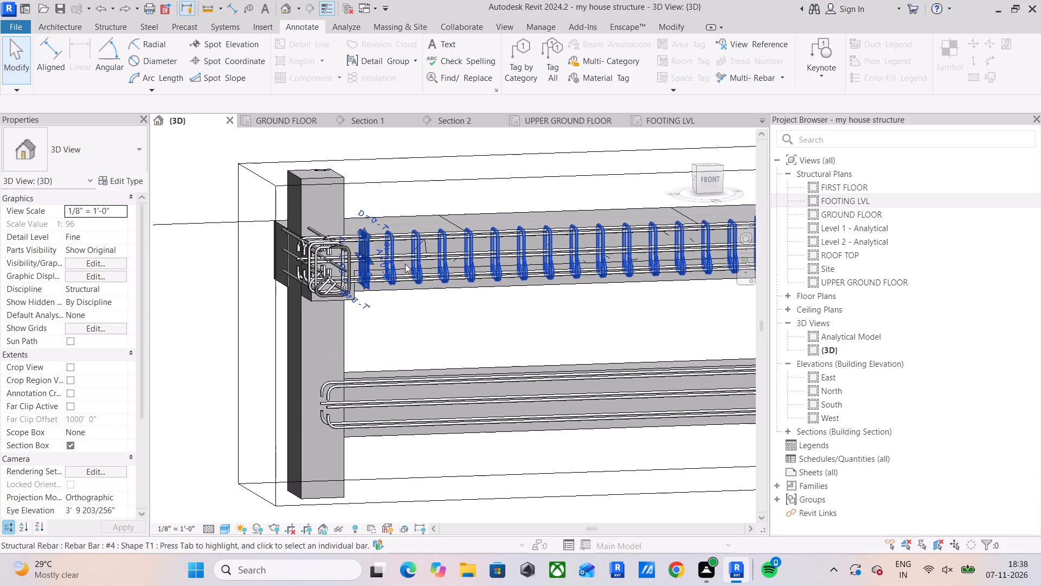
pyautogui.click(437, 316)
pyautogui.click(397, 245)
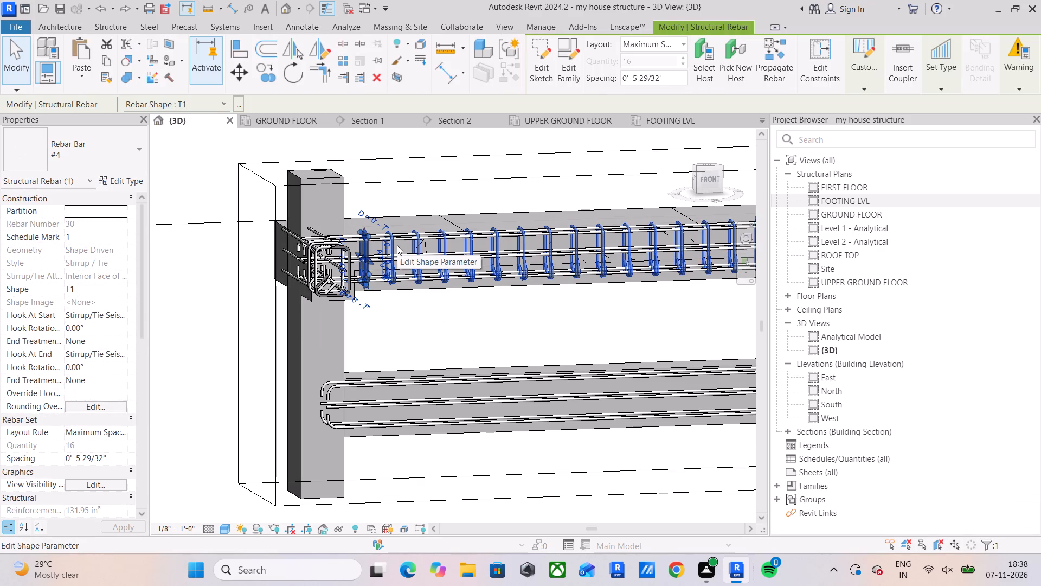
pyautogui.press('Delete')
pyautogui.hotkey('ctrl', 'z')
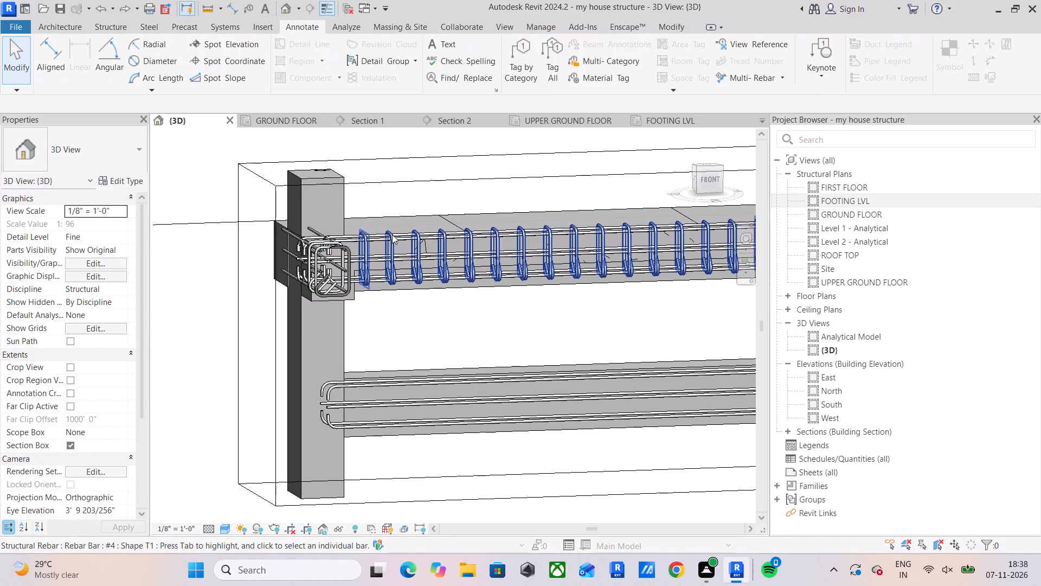
# From the front view, copy the upper beam's stirrup set 2'-6" straight down onto the lower beam between grid lines 10 and 8.
pyautogui.scroll(3, 372, 252)
pyautogui.click(372, 251)
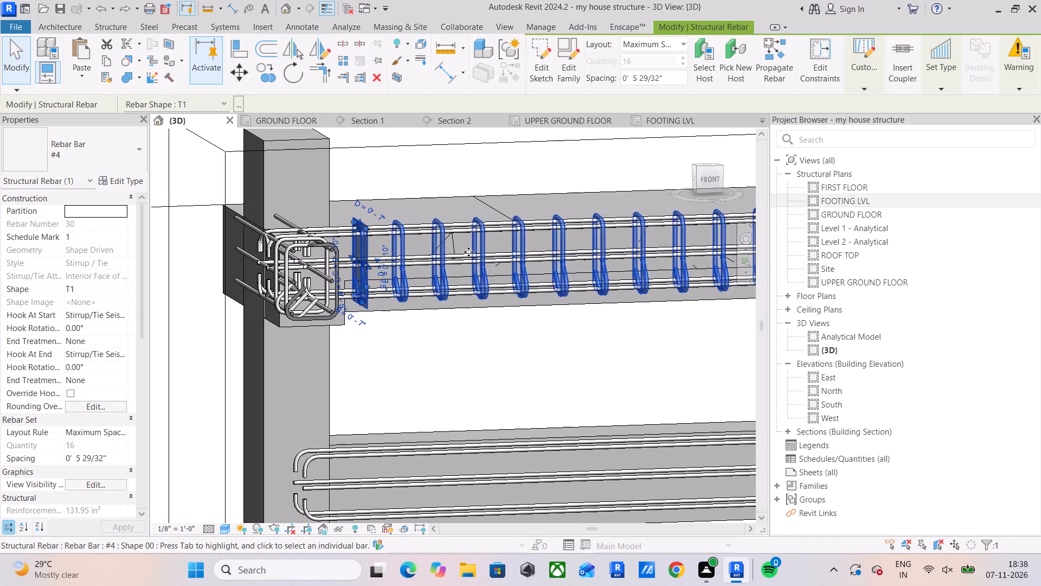
pyautogui.click(708, 179)
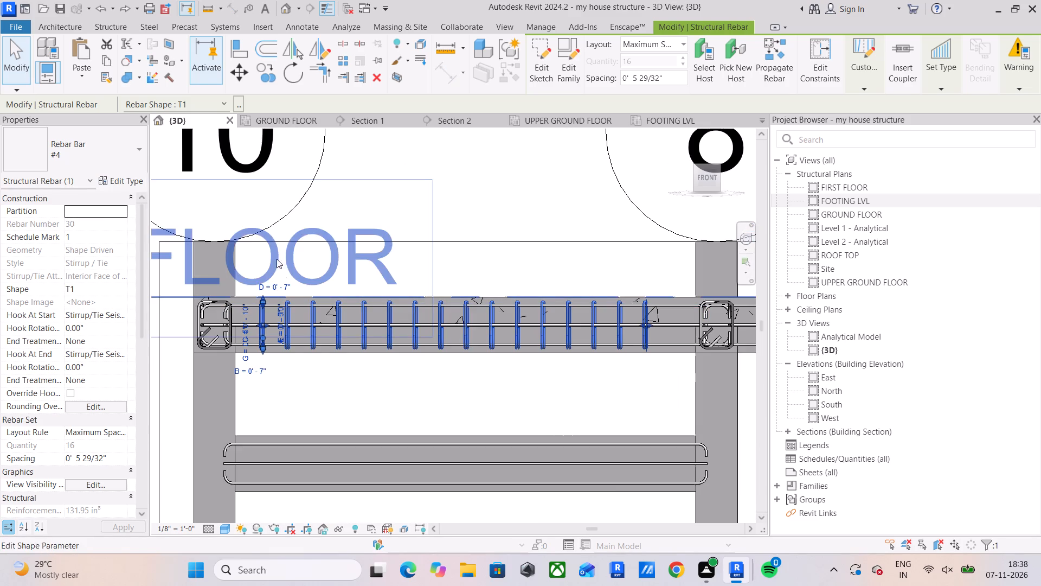
pyautogui.click(269, 69)
pyautogui.scroll(4, 263, 266)
pyautogui.scroll(2, 258, 349)
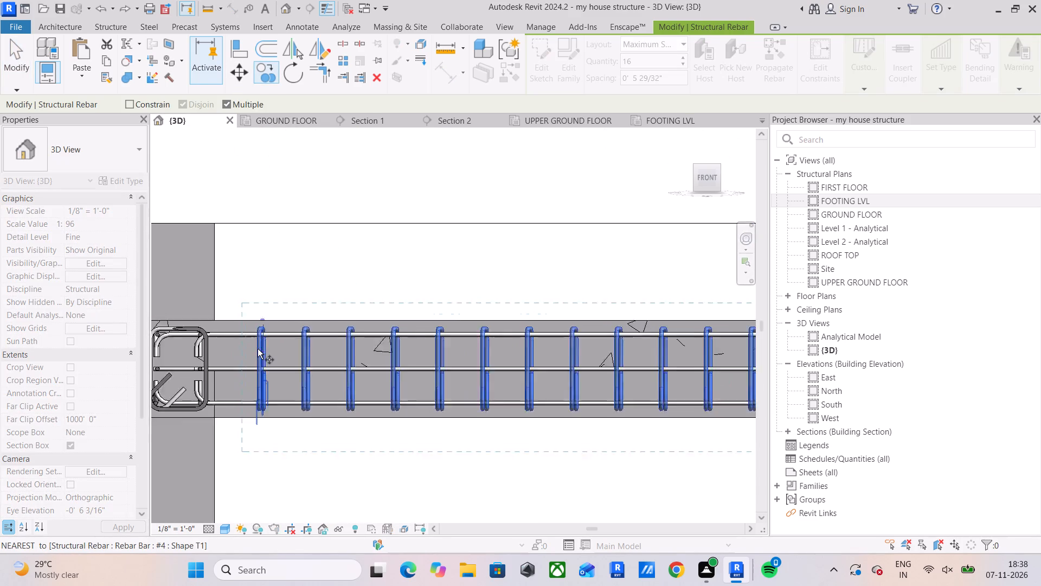
pyautogui.scroll(2, 258, 349)
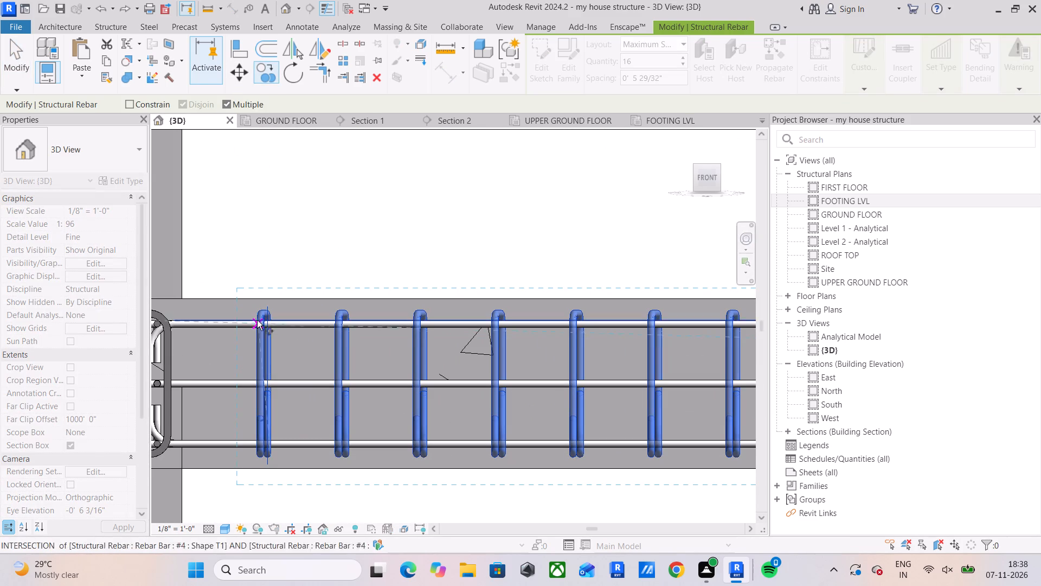
pyautogui.moveTo(173, 320); pyautogui.dragTo(287, 291, button='middle')
pyautogui.moveTo(292, 266); pyautogui.dragTo(292, 282)
pyautogui.scroll(-3, 291, 369)
pyautogui.moveTo(292, 340); pyautogui.dragTo(338, 188, button='middle')
pyautogui.scroll(1, 337, 204)
pyautogui.scroll(-1, 322, 336)
pyautogui.moveTo(322, 340); pyautogui.dragTo(361, 200, button='middle')
pyautogui.click(375, 309)
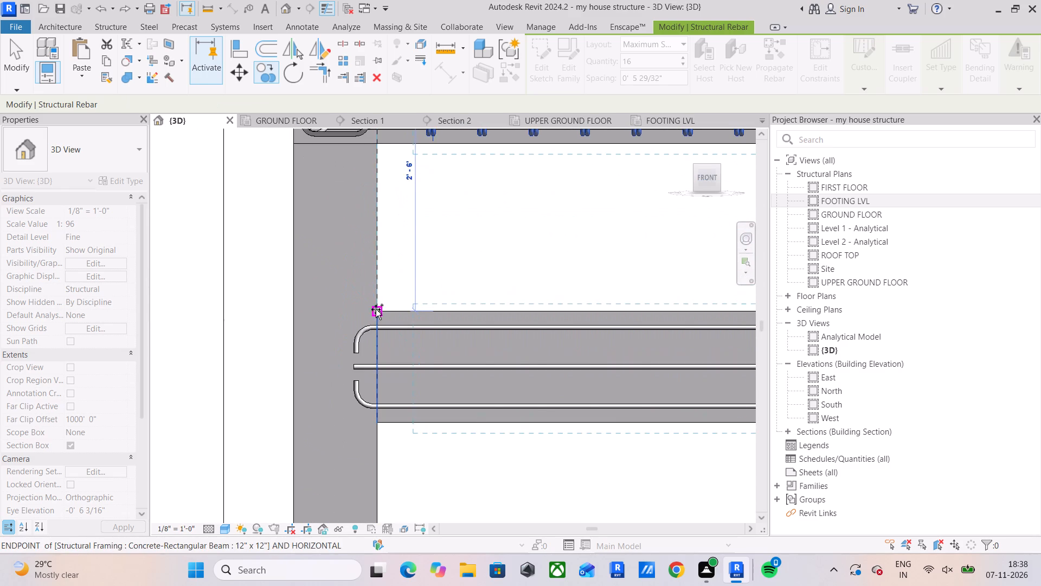
pyautogui.moveTo(403, 200); pyautogui.dragTo(342, 243, button='middle')
pyautogui.scroll(-3, 342, 243)
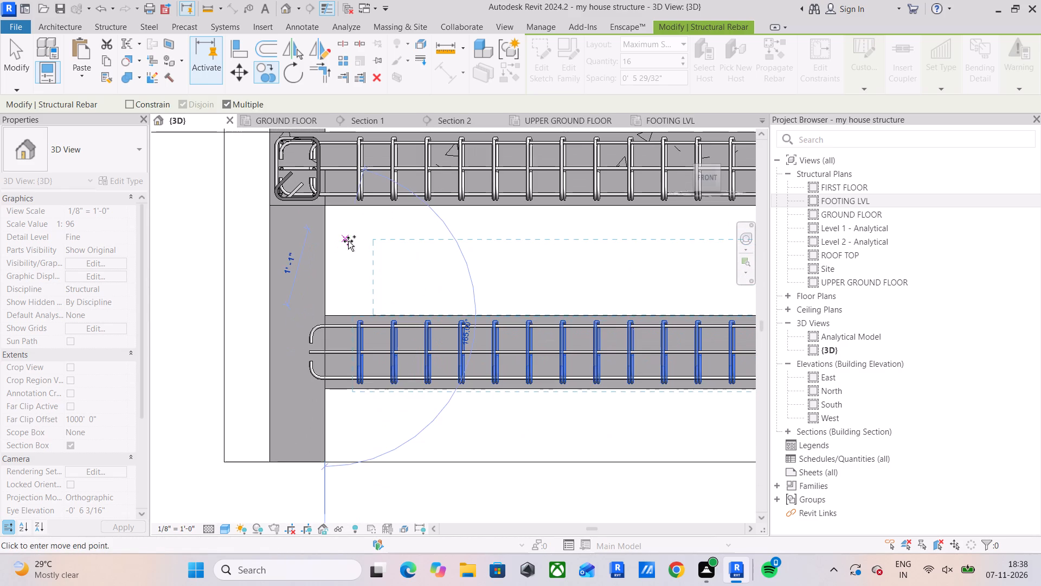
pyautogui.press('Escape')
pyautogui.press('Escape')
# Delete the original stirrup set from the upper beam.
pyautogui.click(363, 182)
pyautogui.press('Delete')
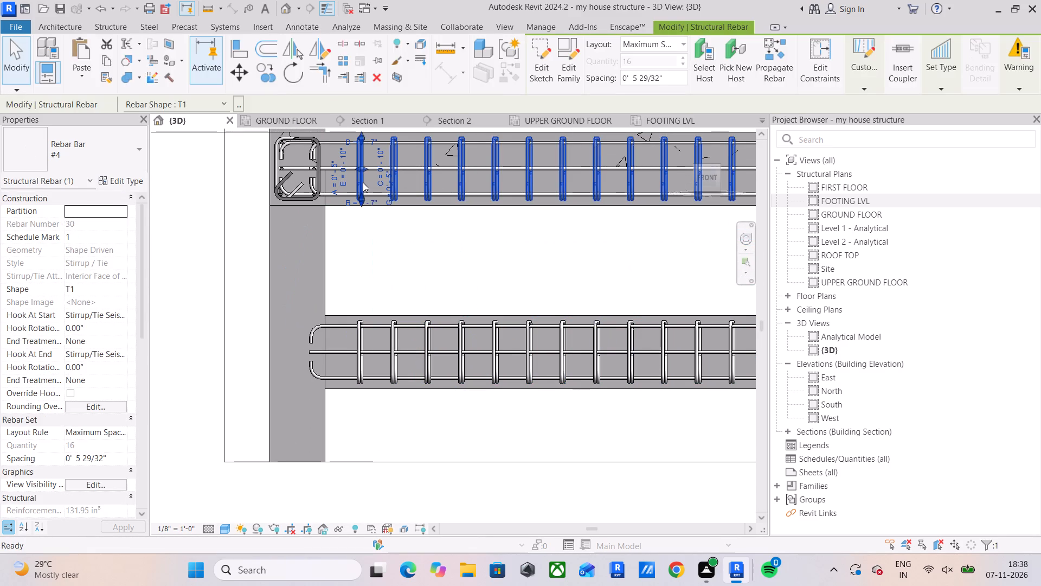
# Copy the lower beam's stirrup set 2'-6" straight up onto the upper beam, using the beam-column corners as reference points.
pyautogui.click(363, 340)
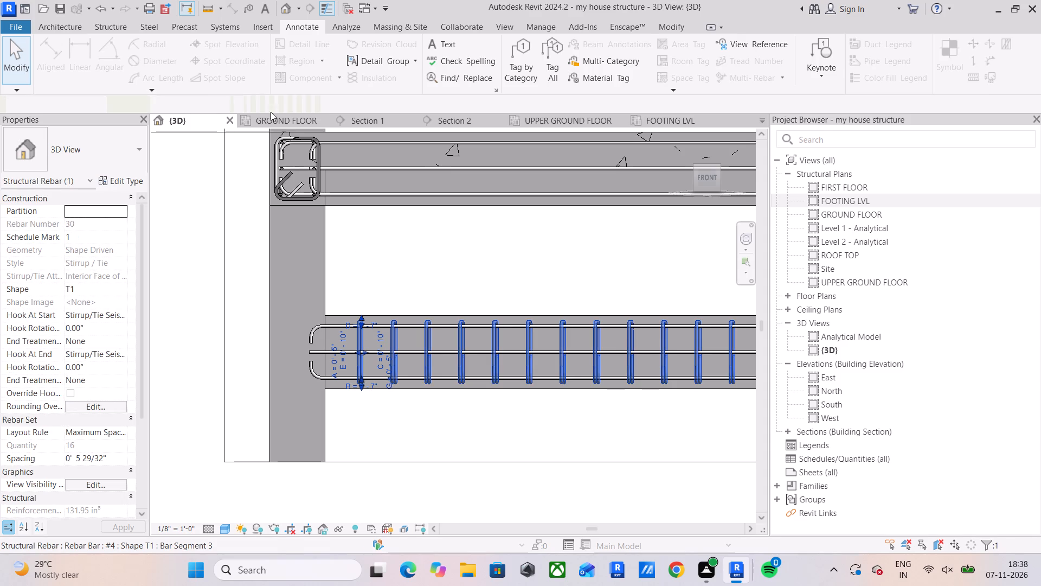
pyautogui.click(281, 69)
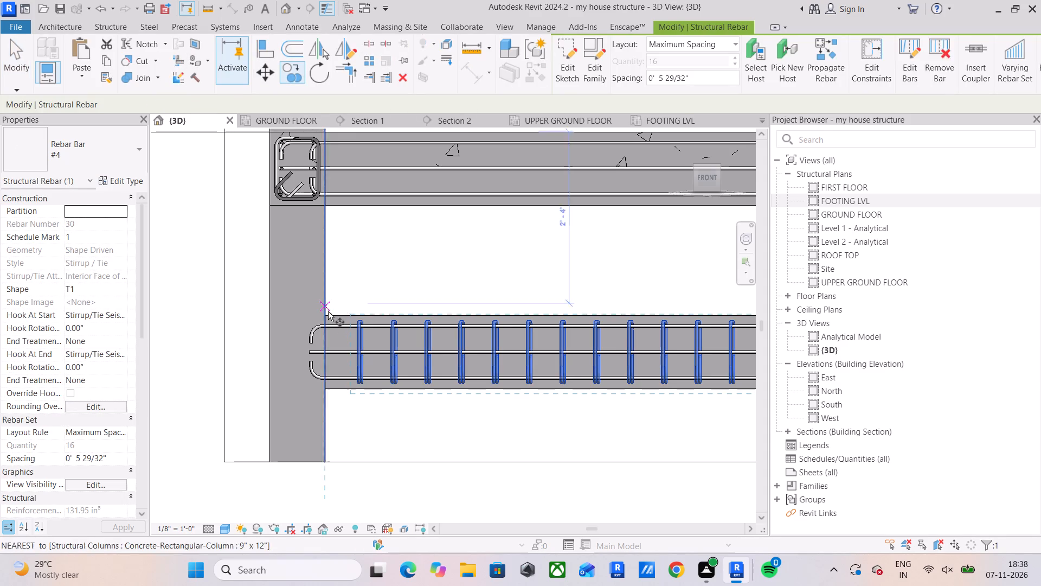
pyautogui.moveTo(327, 313); pyautogui.dragTo(327, 292)
pyautogui.moveTo(316, 205); pyautogui.dragTo(346, 332, button='middle')
pyautogui.click(356, 255)
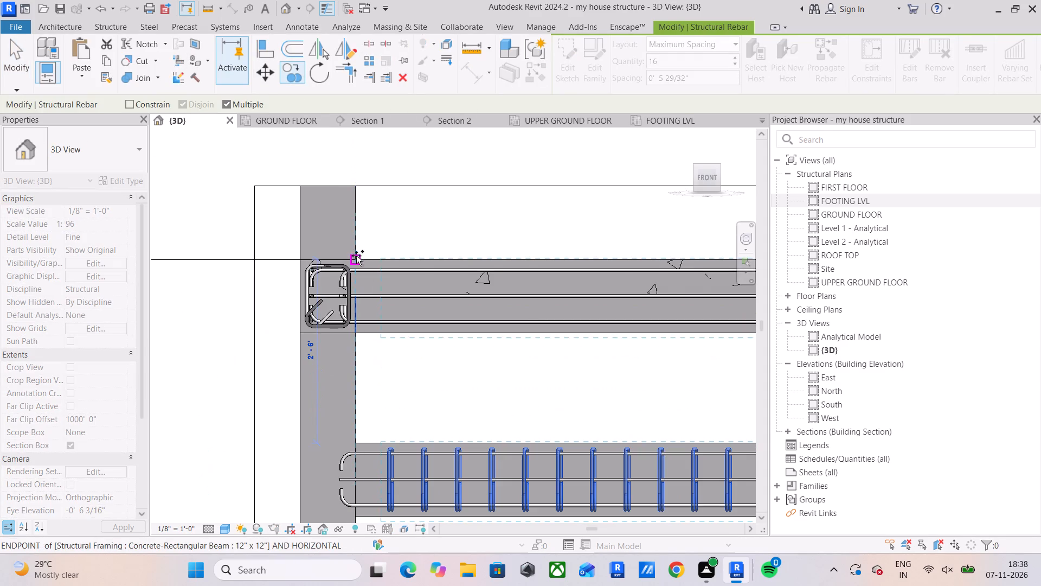
pyautogui.moveTo(393, 302); pyautogui.dragTo(391, 249, button='middle')
pyautogui.press('Escape')
pyautogui.press('Escape')
pyautogui.press('Escape')
# Align the hooked ends of the upper beam's top longitudinal bars with the outermost bar hook inside the grid line 10 column.
pyautogui.scroll(4, 340, 231)
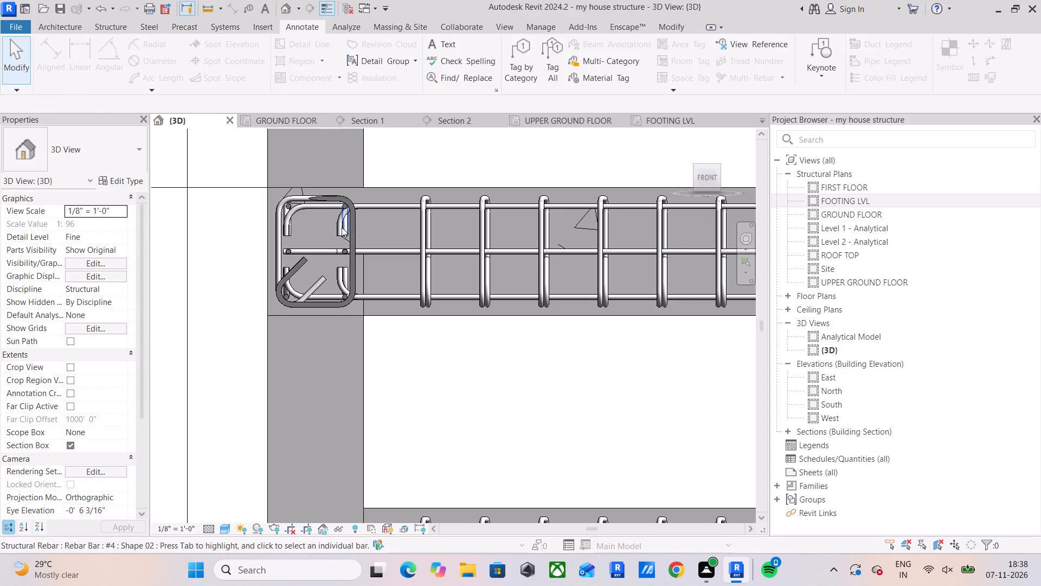
pyautogui.click(333, 228)
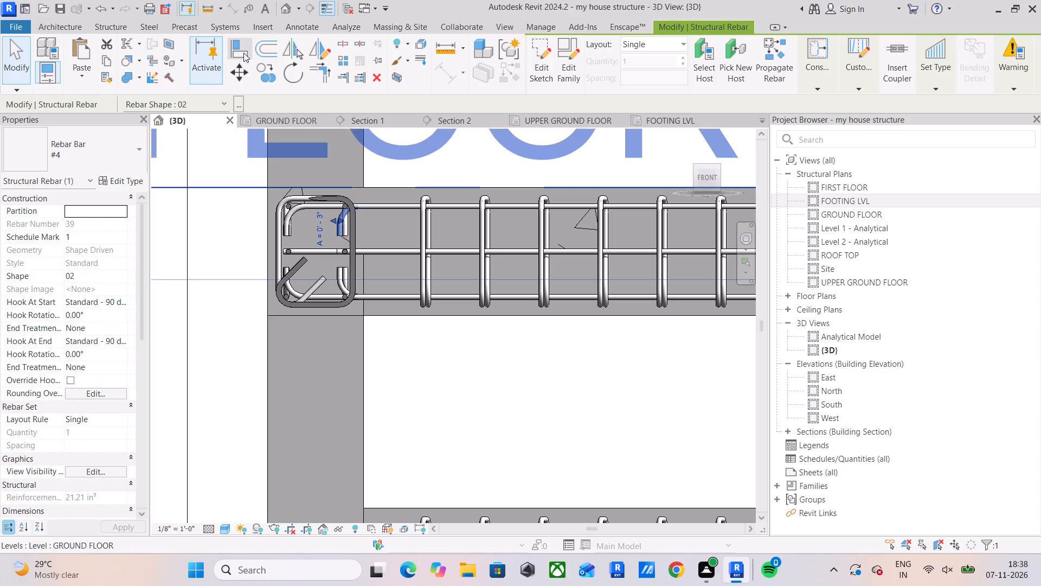
pyautogui.click(243, 52)
pyautogui.scroll(5, 352, 310)
pyautogui.moveTo(298, 265); pyautogui.dragTo(385, 430, button='middle')
pyautogui.scroll(5, 282, 276)
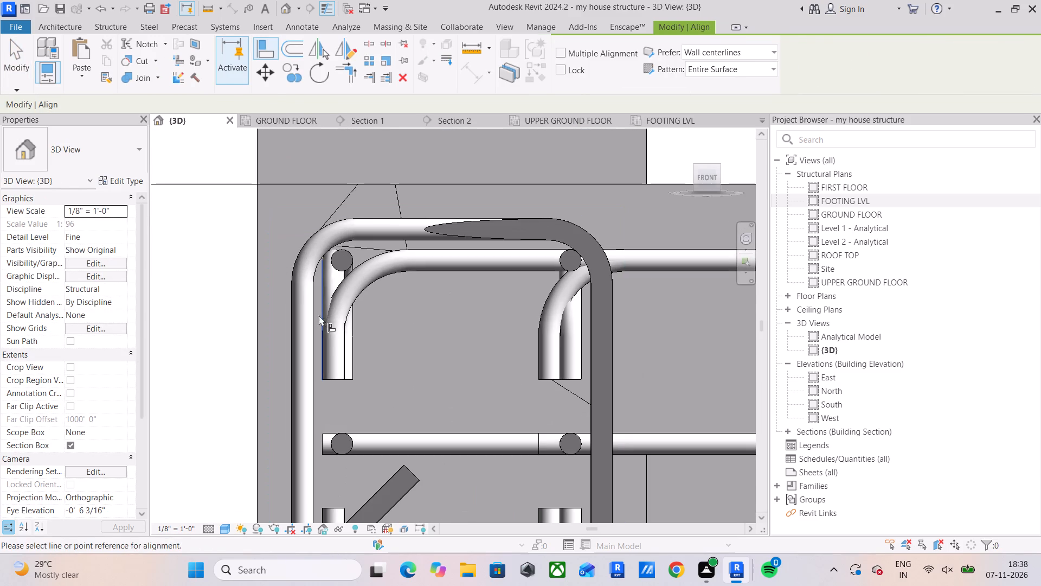
pyautogui.click(322, 348)
pyautogui.click(541, 341)
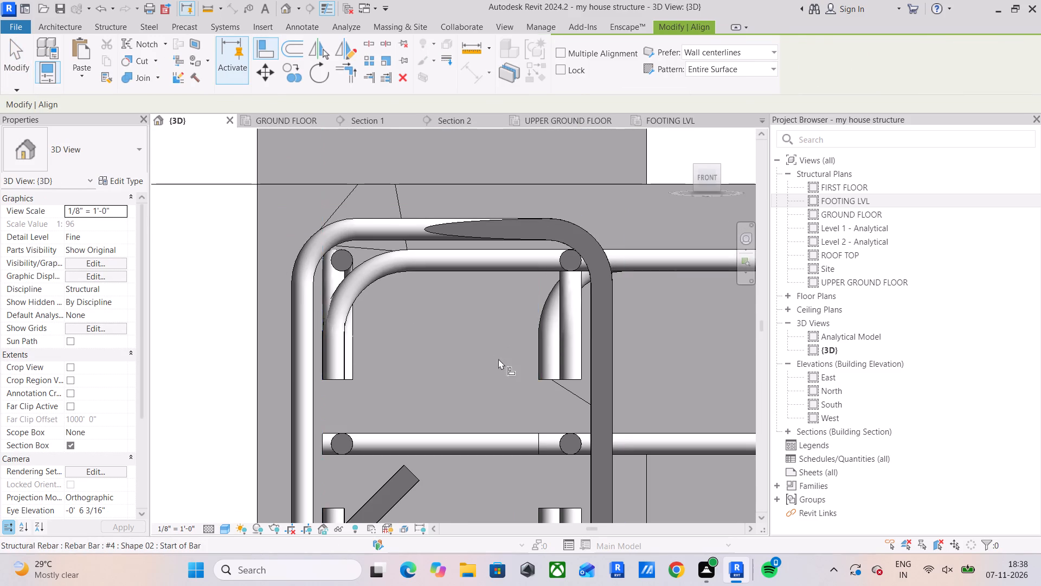
pyautogui.moveTo(498, 359); pyautogui.dragTo(499, 332, button='middle')
pyautogui.moveTo(321, 322); pyautogui.dragTo(326, 323)
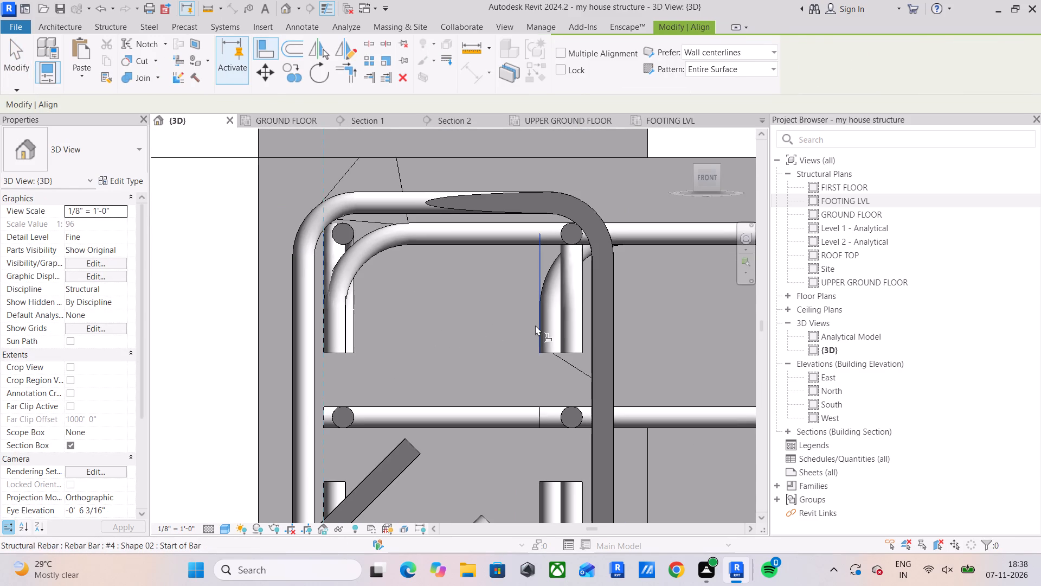
pyautogui.click(535, 325)
pyautogui.moveTo(461, 355); pyautogui.dragTo(477, 295, button='middle')
pyautogui.scroll(-2, 456, 355)
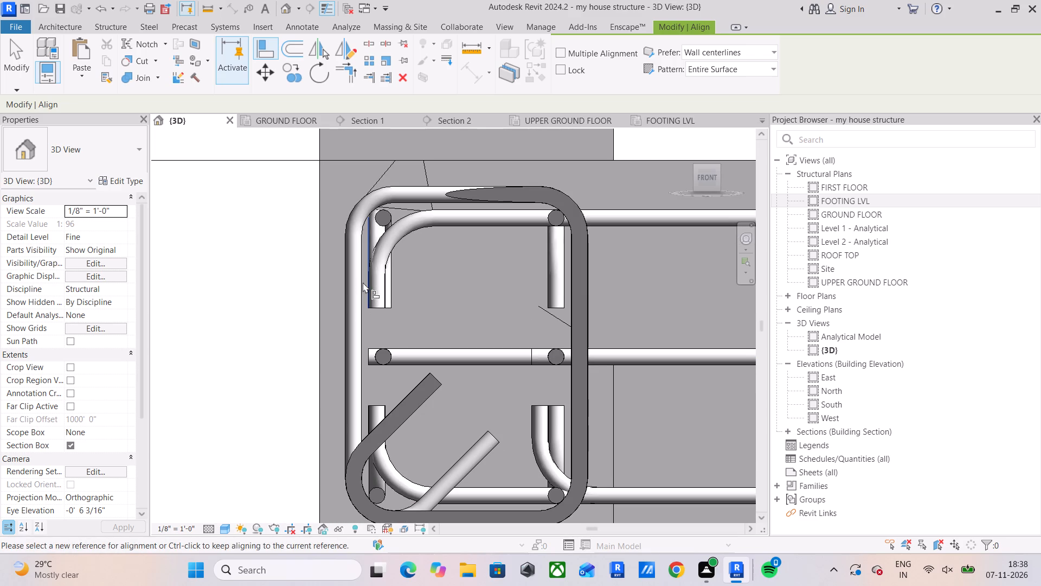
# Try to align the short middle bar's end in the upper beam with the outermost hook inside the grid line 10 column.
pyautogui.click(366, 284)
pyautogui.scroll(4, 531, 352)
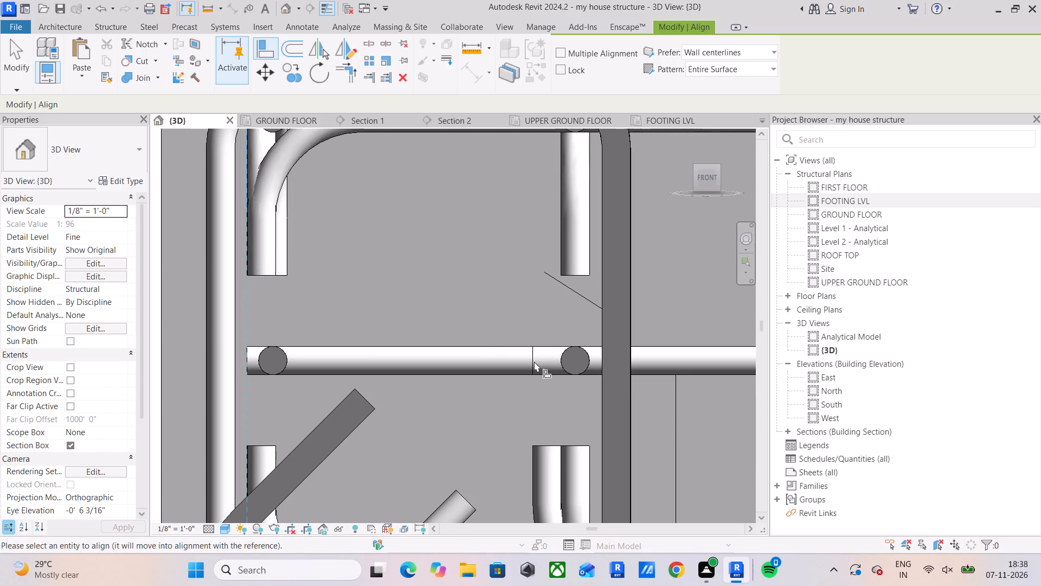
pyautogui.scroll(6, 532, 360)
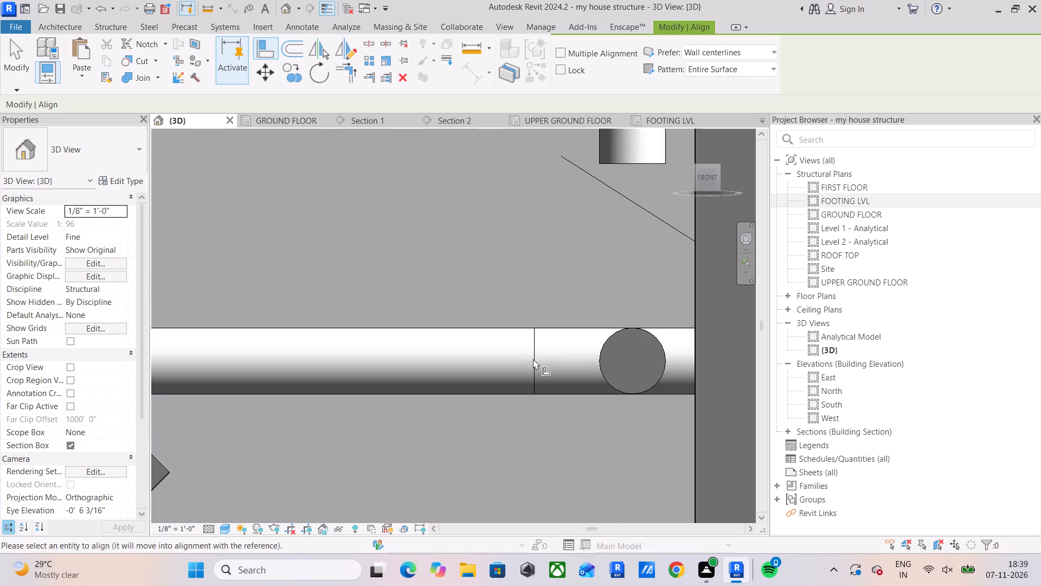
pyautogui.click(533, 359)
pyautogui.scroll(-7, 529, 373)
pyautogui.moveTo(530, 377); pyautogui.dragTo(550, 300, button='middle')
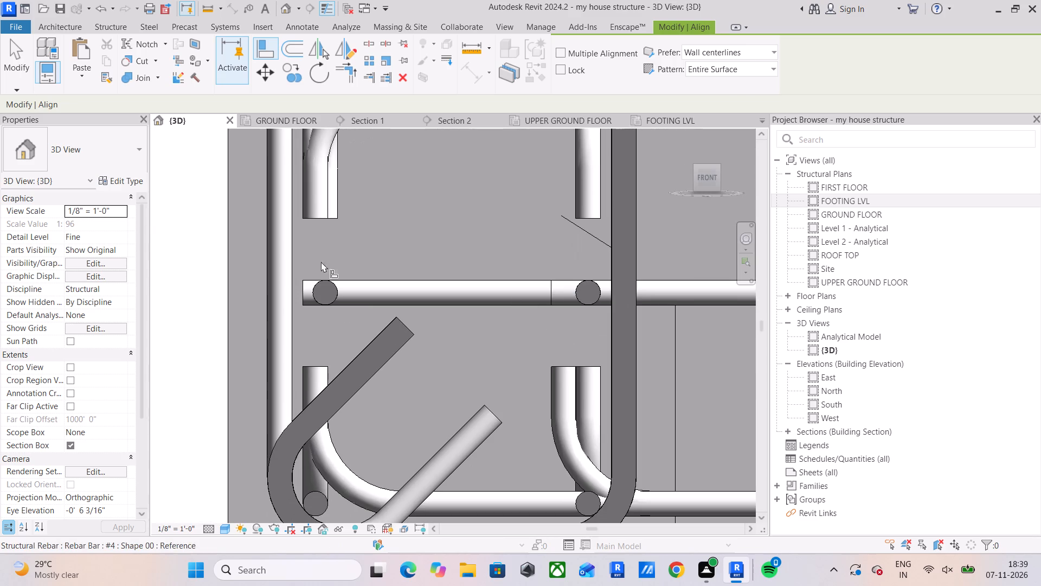
# Align the hooked ends of the upper beam's bottom longitudinal bars with the outermost bar hooks inside the grid line 10 column.
pyautogui.moveTo(303, 199); pyautogui.dragTo(303, 204)
pyautogui.click(548, 398)
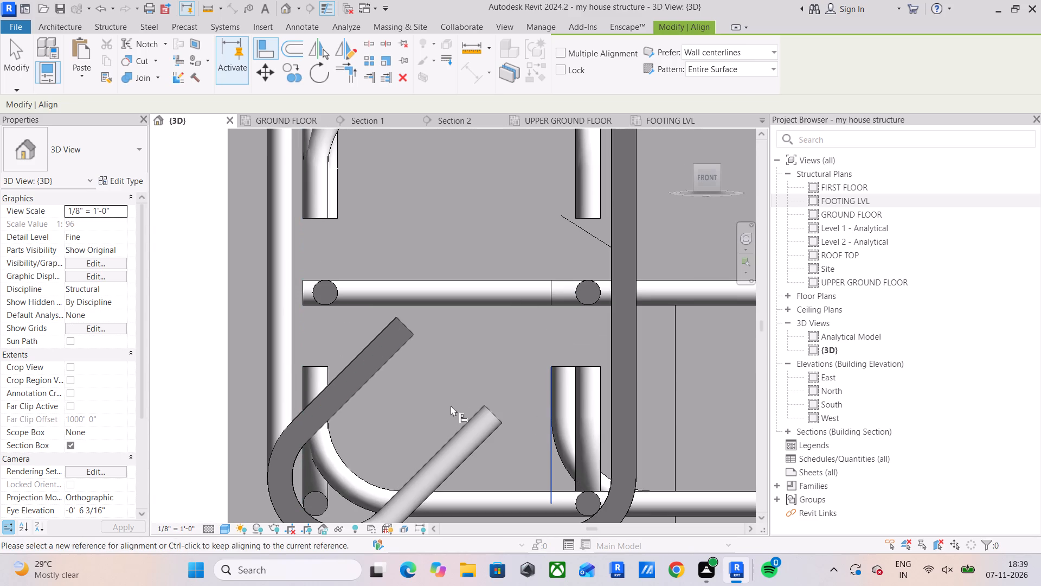
pyautogui.click(304, 387)
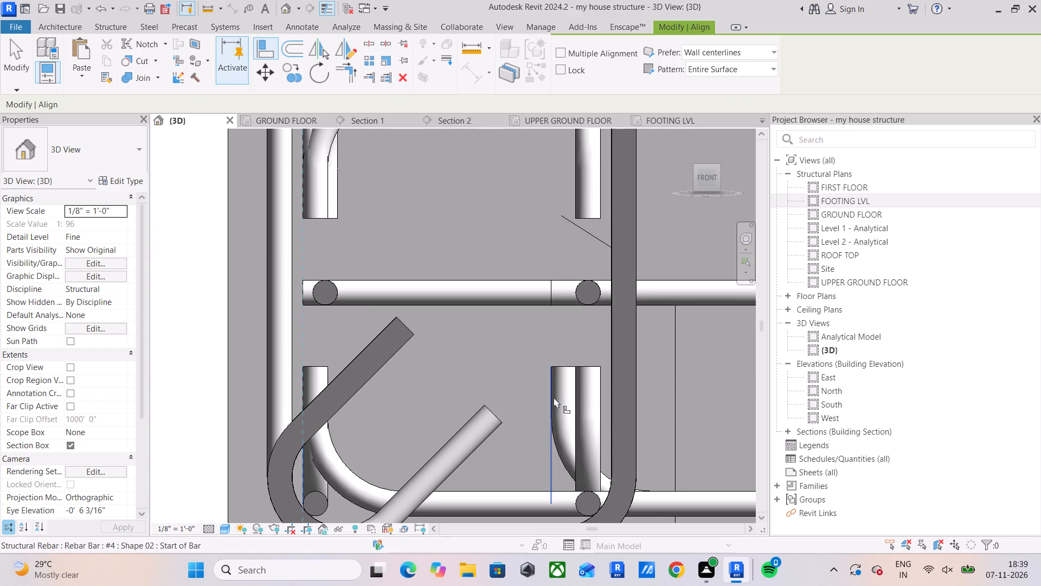
pyautogui.click(554, 397)
pyautogui.scroll(-2, 548, 403)
pyautogui.moveTo(549, 406); pyautogui.dragTo(544, 443, button='middle')
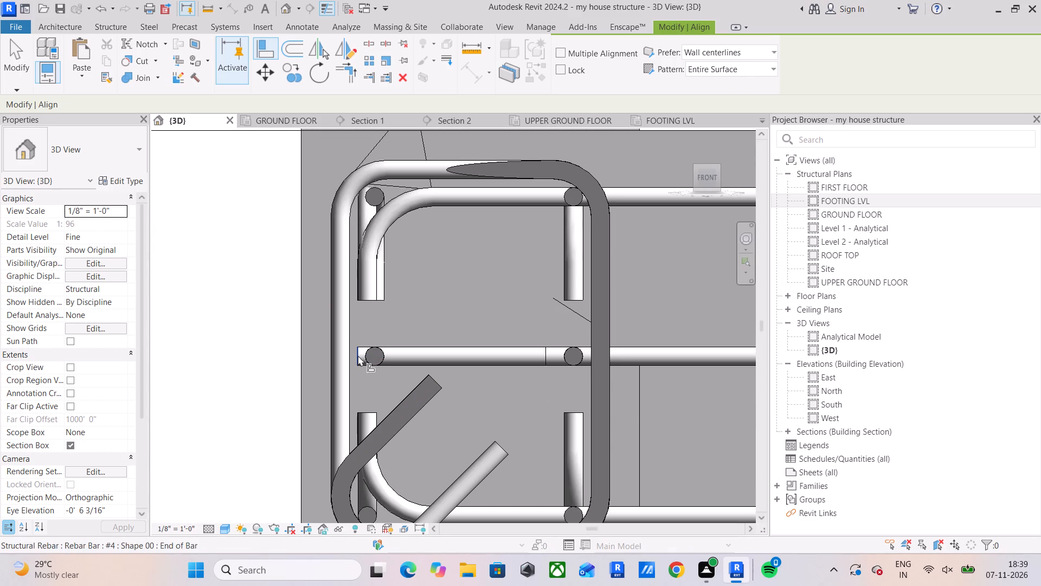
# Switch the 3D view's visual style to Wireframe.
pyautogui.click(358, 355)
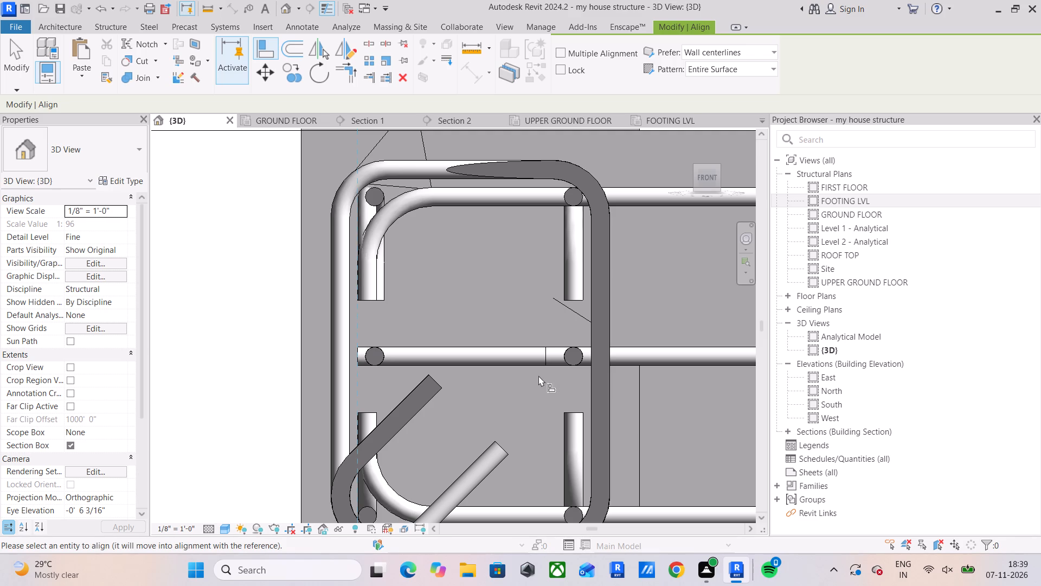
pyautogui.click(221, 528)
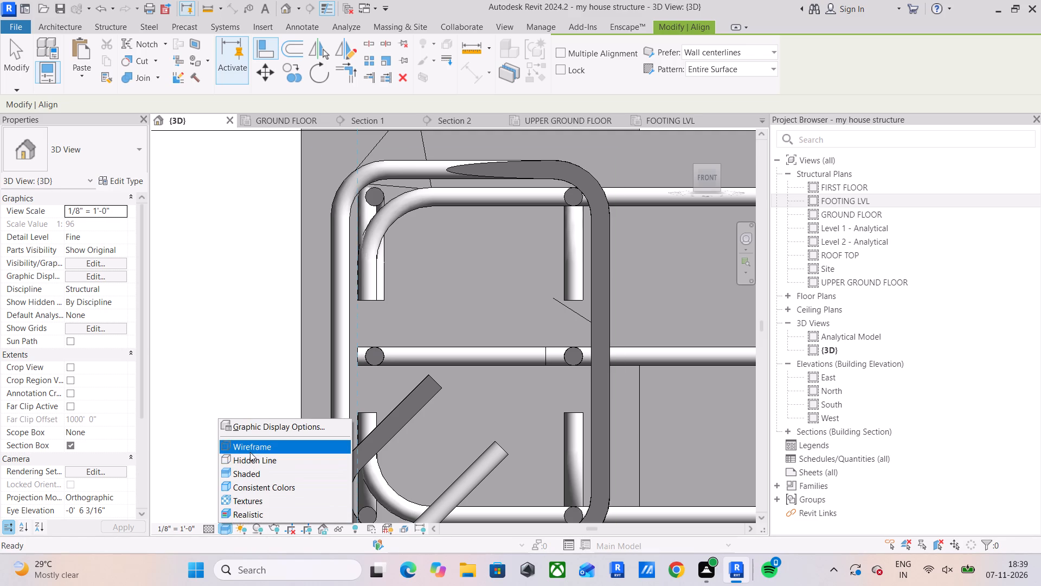
pyautogui.click(254, 455)
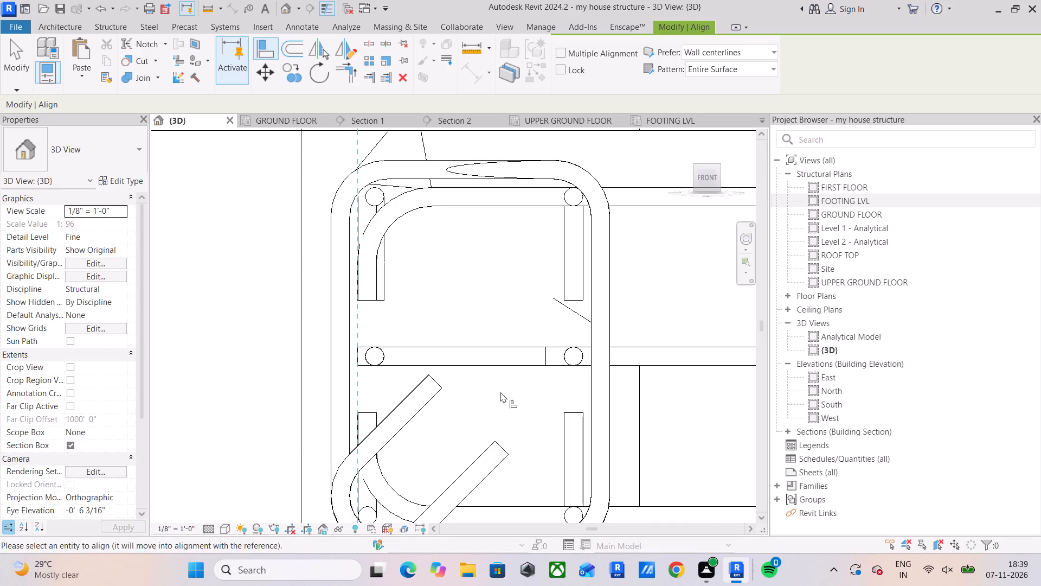
pyautogui.click(224, 530)
pyautogui.click(256, 452)
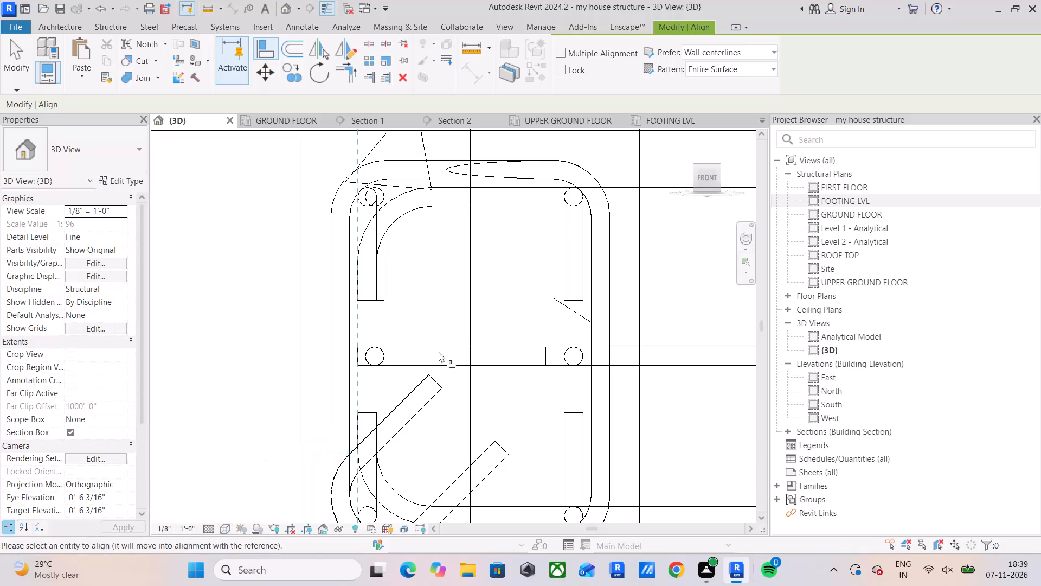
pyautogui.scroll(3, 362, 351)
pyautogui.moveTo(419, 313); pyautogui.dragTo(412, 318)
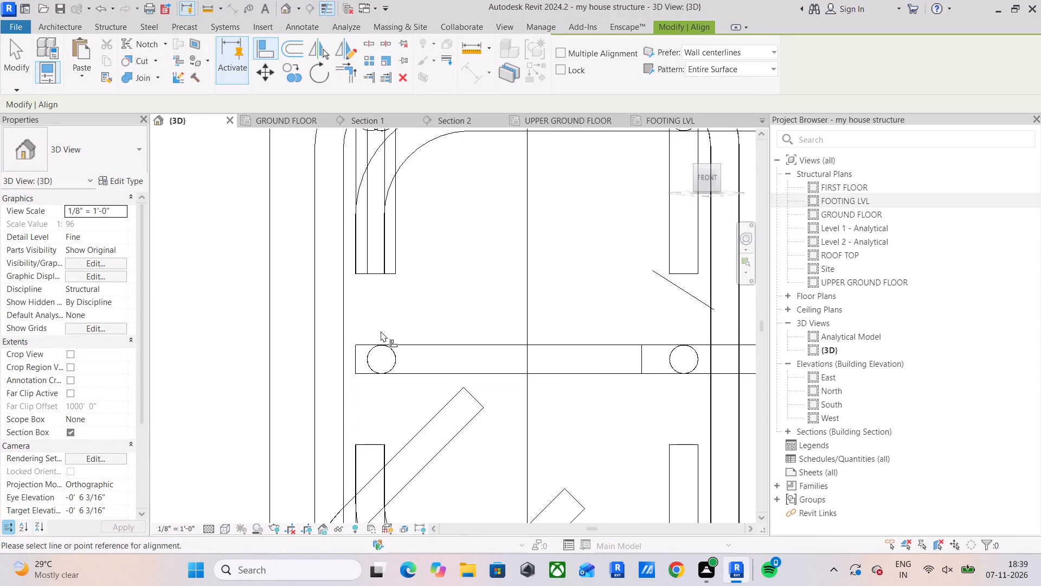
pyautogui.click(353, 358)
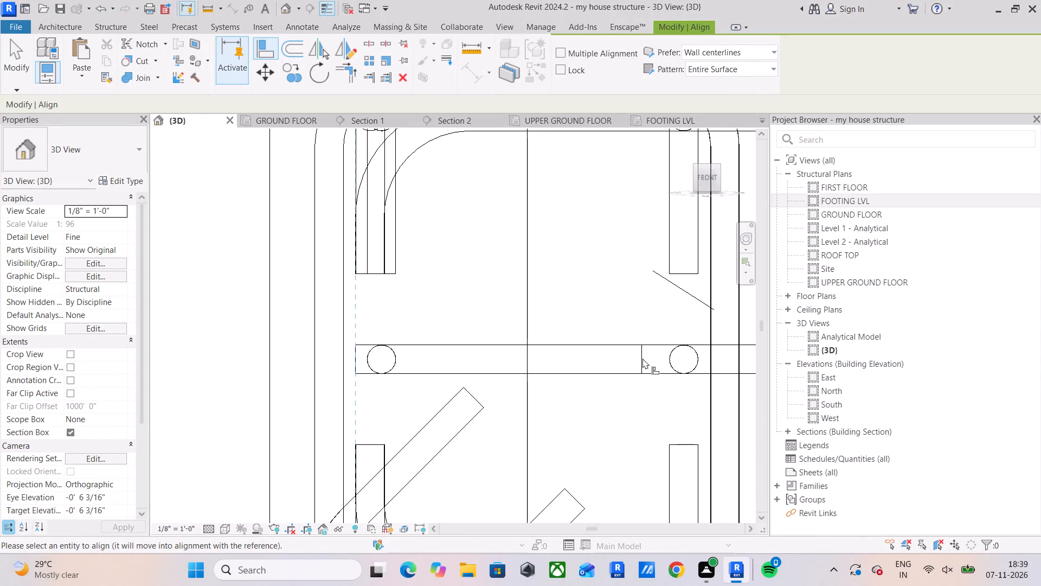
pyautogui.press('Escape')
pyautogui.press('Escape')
# Delete the shorter duplicate of each straight middle bar in the upper beam, keeping the bars that reach the column's outer side.
pyautogui.scroll(-3, 511, 349)
pyautogui.keyDown('shift'); pyautogui.moveTo(557, 360); pyautogui.dragTo(556, 389, button='middle'); pyautogui.keyUp('shift')
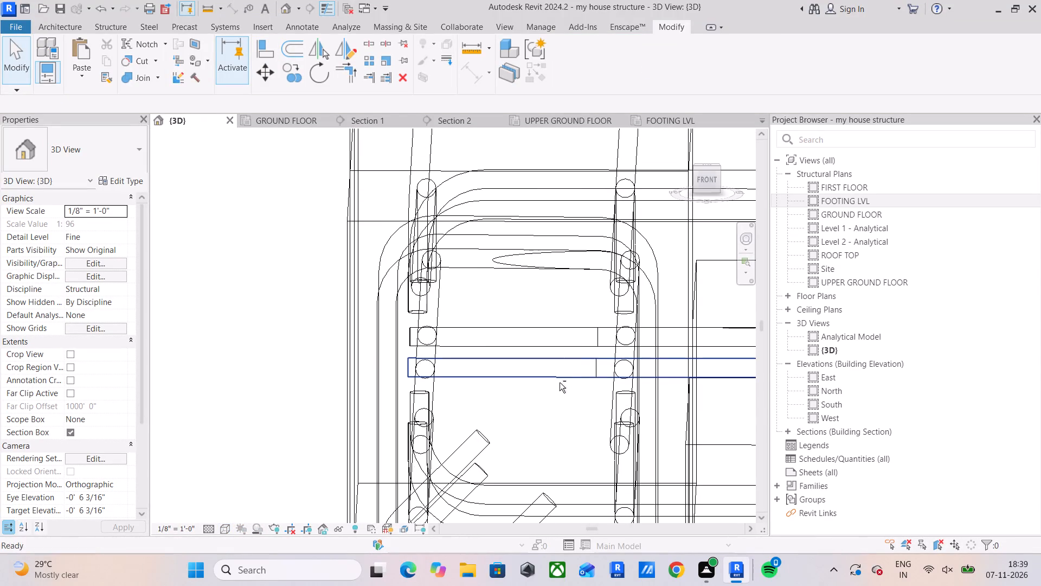
pyautogui.click(603, 341)
pyautogui.click(601, 362)
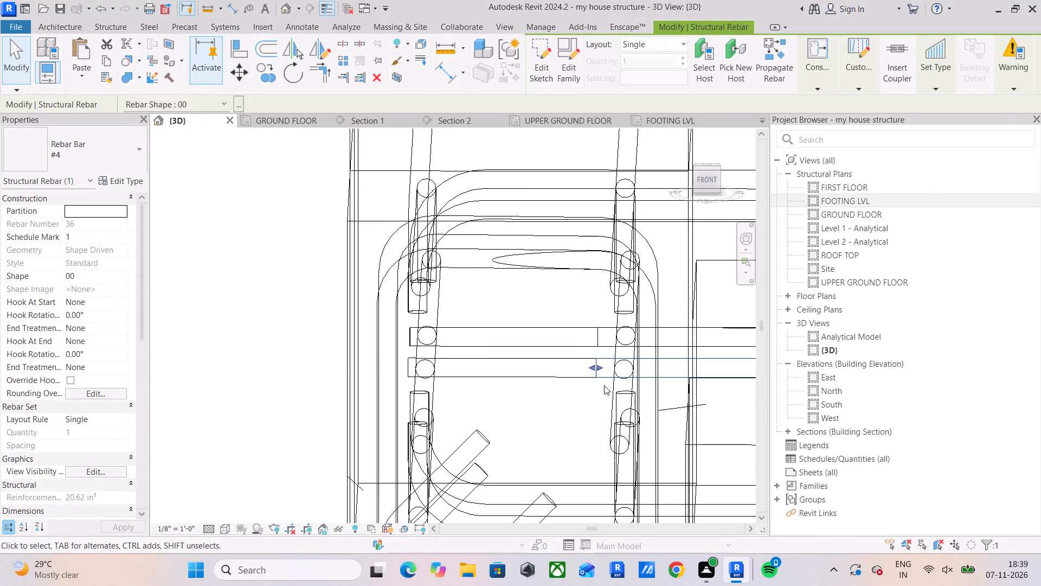
pyautogui.press('Delete')
pyautogui.click(558, 374)
pyautogui.click(605, 338)
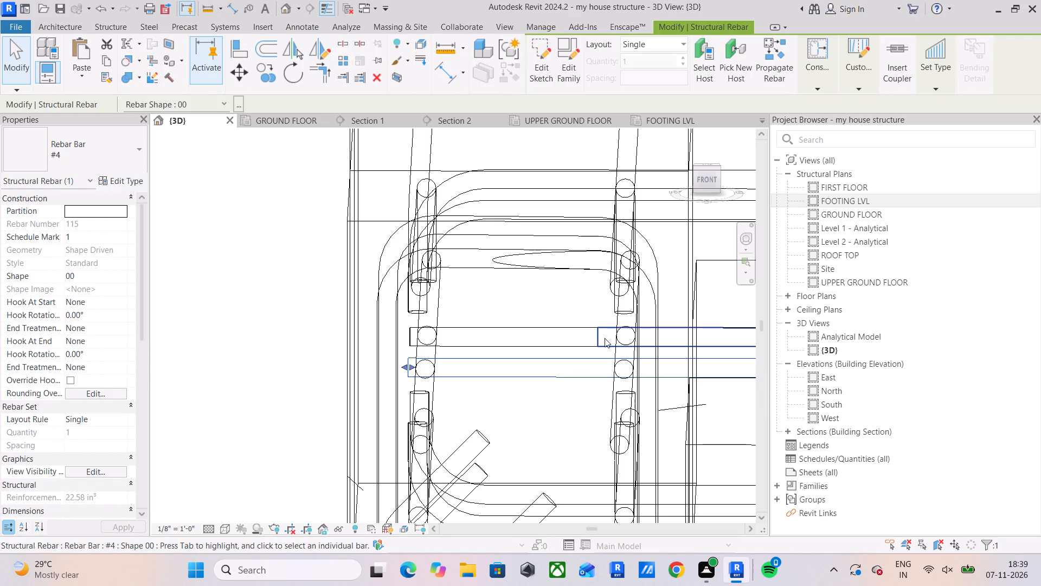
pyautogui.press('Delete')
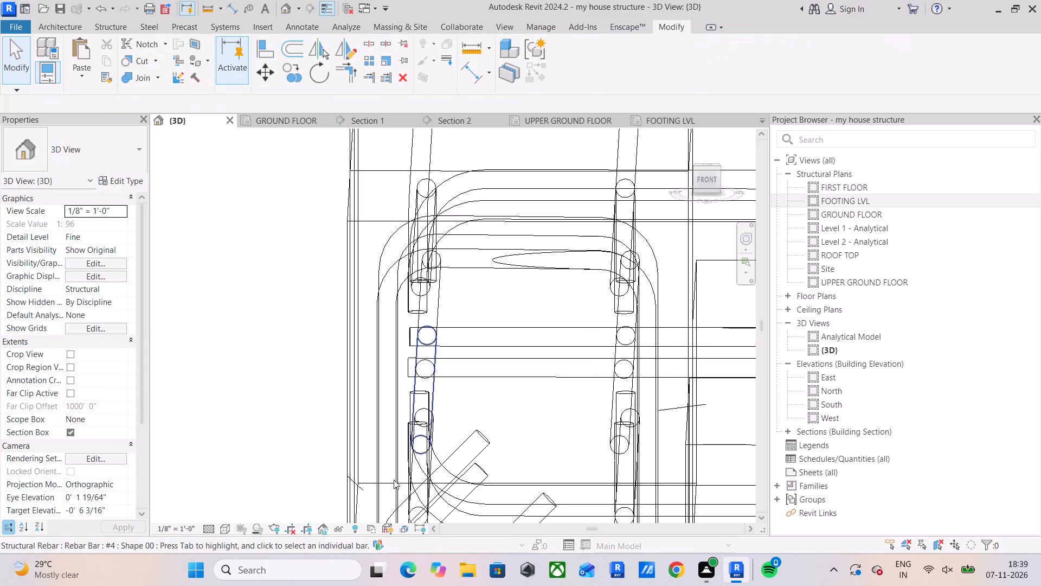
# Set the 3D view's visual style to Shaded.
pyautogui.click(227, 530)
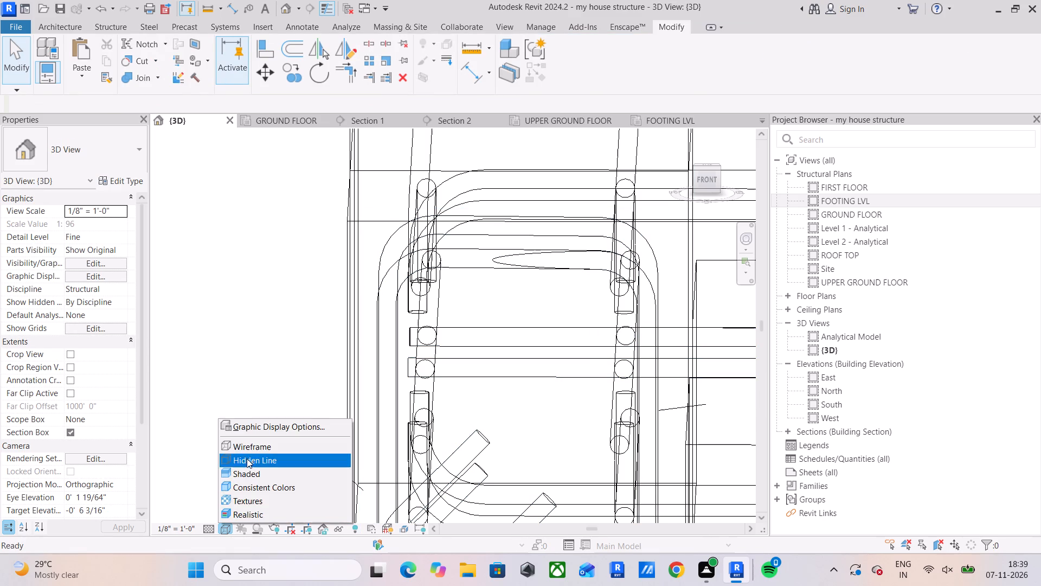
pyautogui.click(246, 474)
# Delete the overlapping duplicate from each of the upper beam's two top hooked bars, checking that one bar remains in place.
pyautogui.scroll(-2, 392, 383)
pyautogui.moveTo(432, 378); pyautogui.dragTo(365, 421, button='middle')
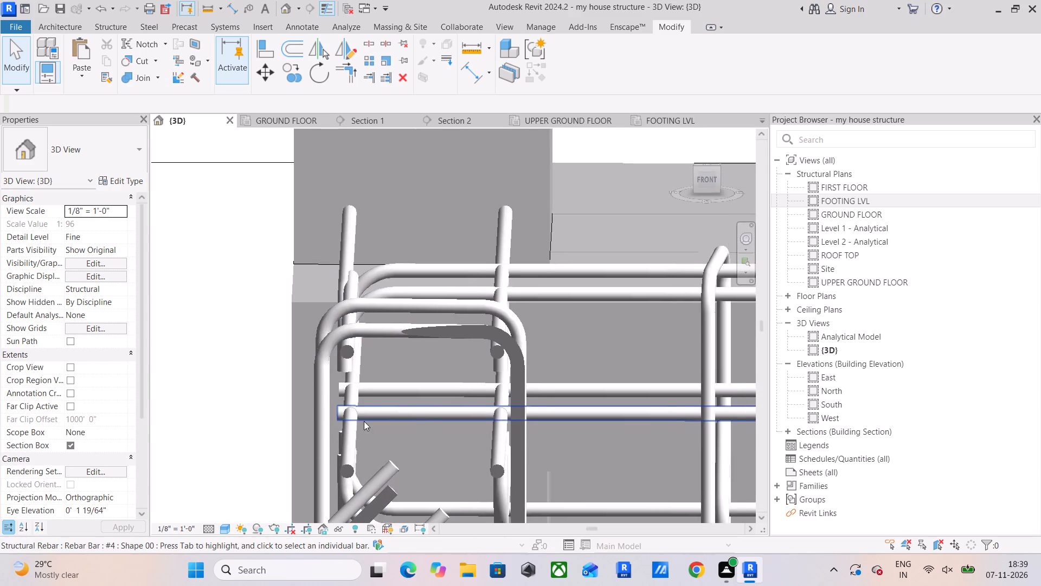
pyautogui.scroll(-2, 369, 406)
pyautogui.keyDown('shift'); pyautogui.moveTo(399, 415); pyautogui.dragTo(406, 429, button='middle'); pyautogui.keyUp('shift')
pyautogui.click(528, 336)
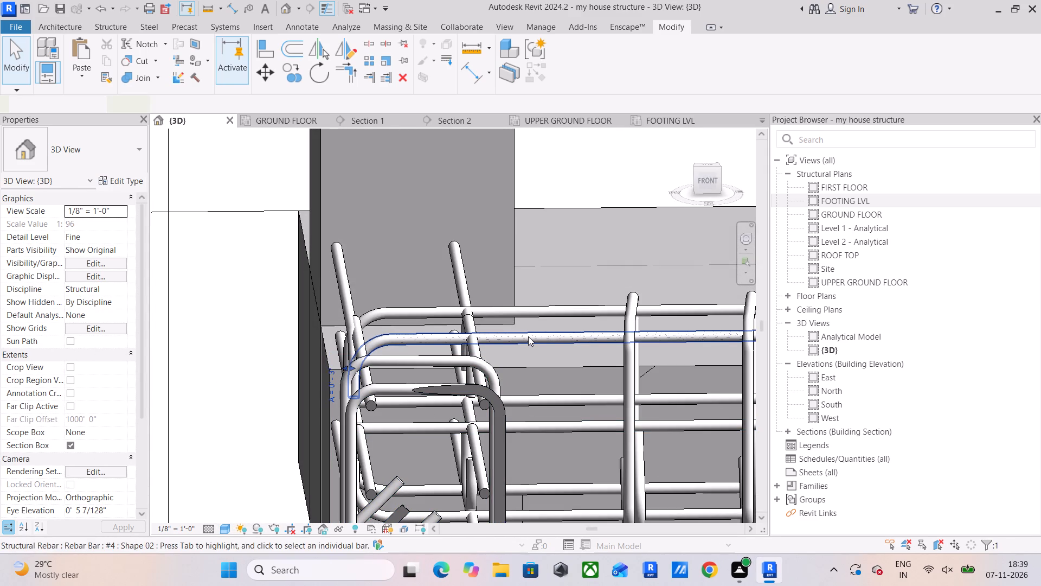
pyautogui.moveTo(528, 338); pyautogui.dragTo(371, 379, button='middle')
pyautogui.press('Delete')
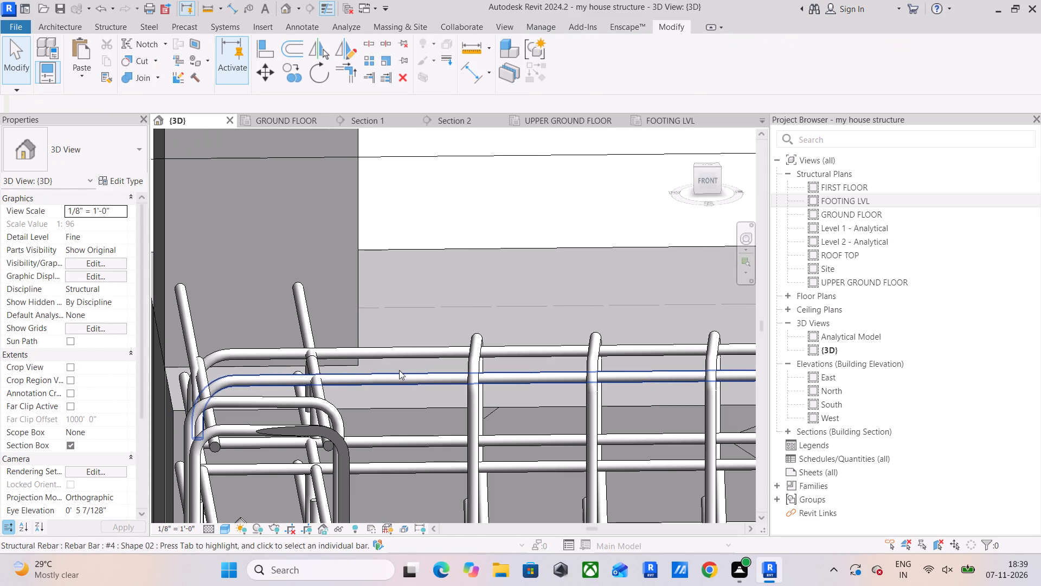
pyautogui.click(406, 353)
pyautogui.press('Delete')
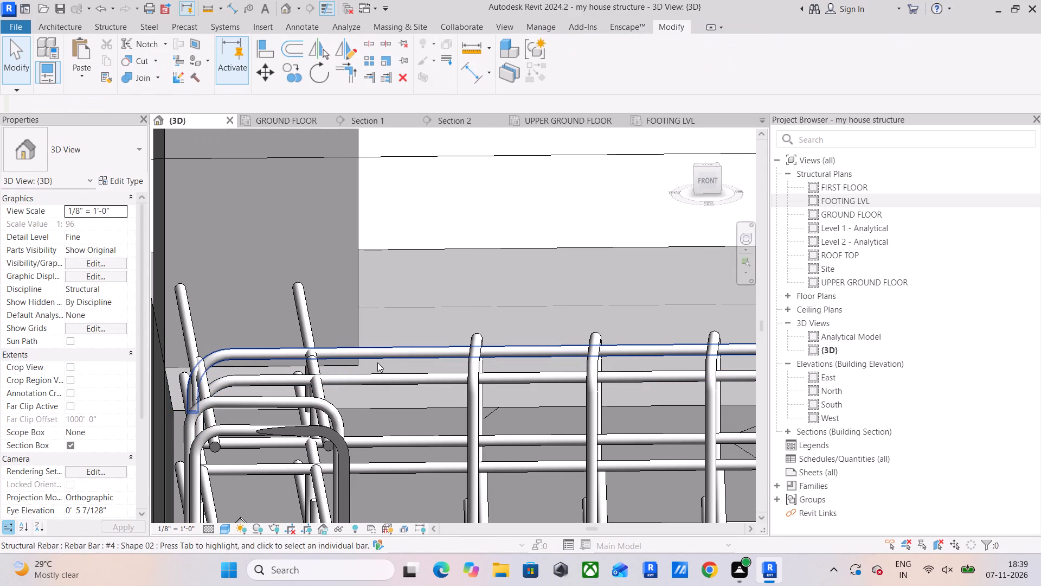
pyautogui.click(377, 362)
pyautogui.click(383, 380)
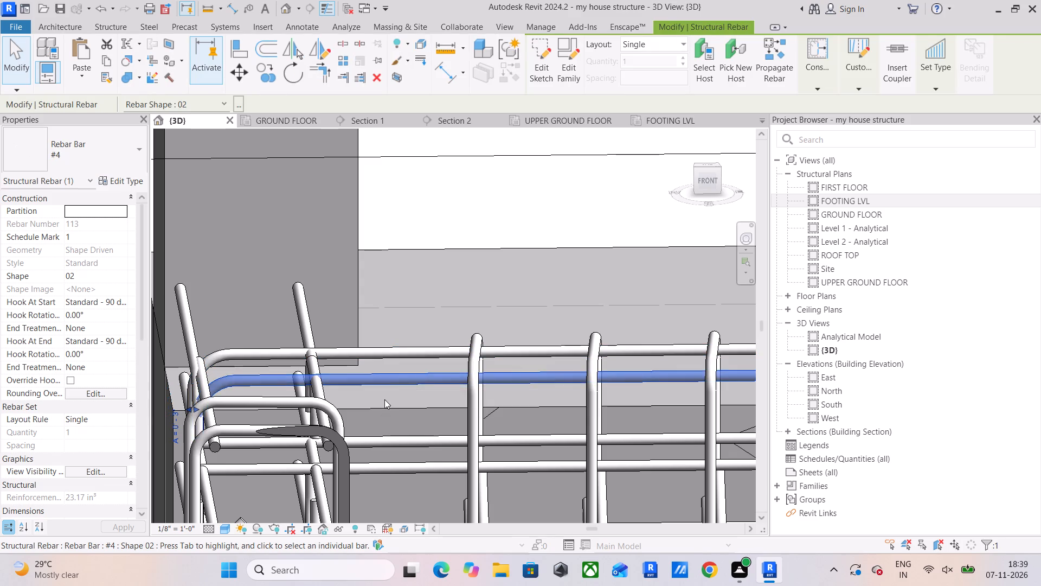
# Delete the overlapping duplicate from each of the upper beam's two bottom hooked bars, checking the remaining bars.
pyautogui.moveTo(384, 399); pyautogui.dragTo(367, 250, button='middle')
pyautogui.click(408, 410)
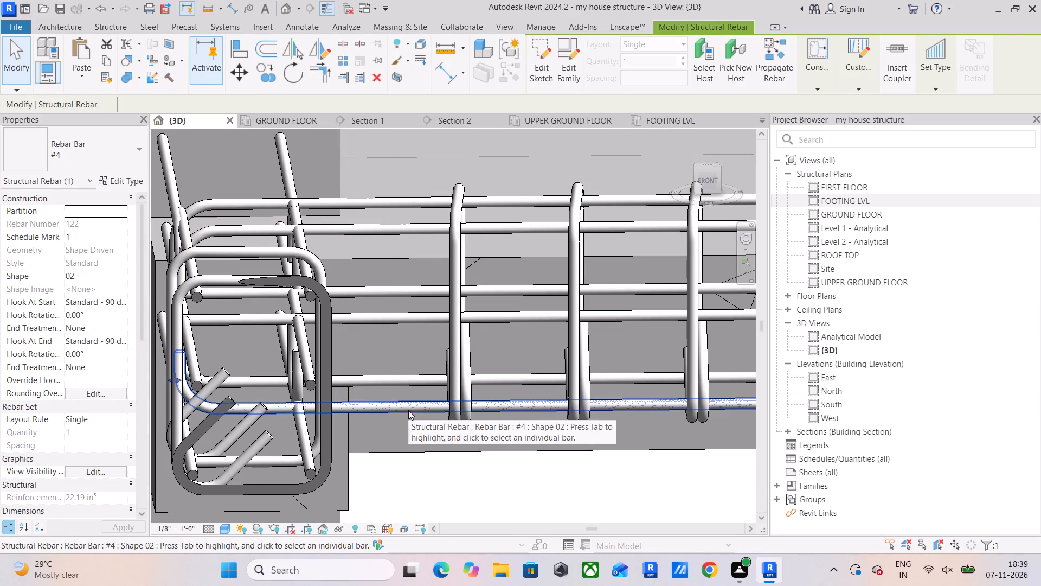
pyautogui.press('Delete')
pyautogui.click(401, 375)
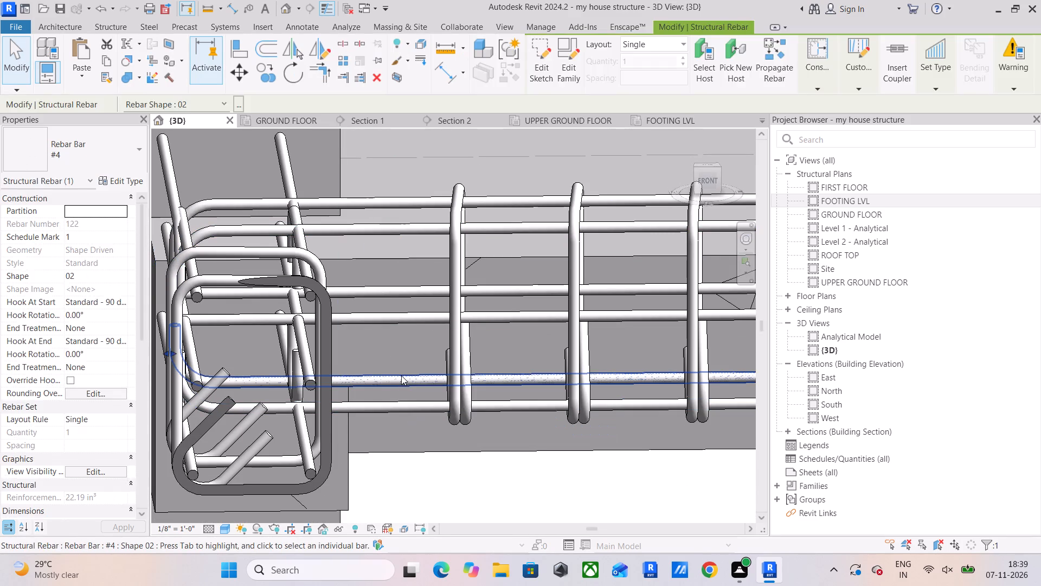
pyautogui.press('Delete')
pyautogui.click(402, 369)
pyautogui.click(398, 372)
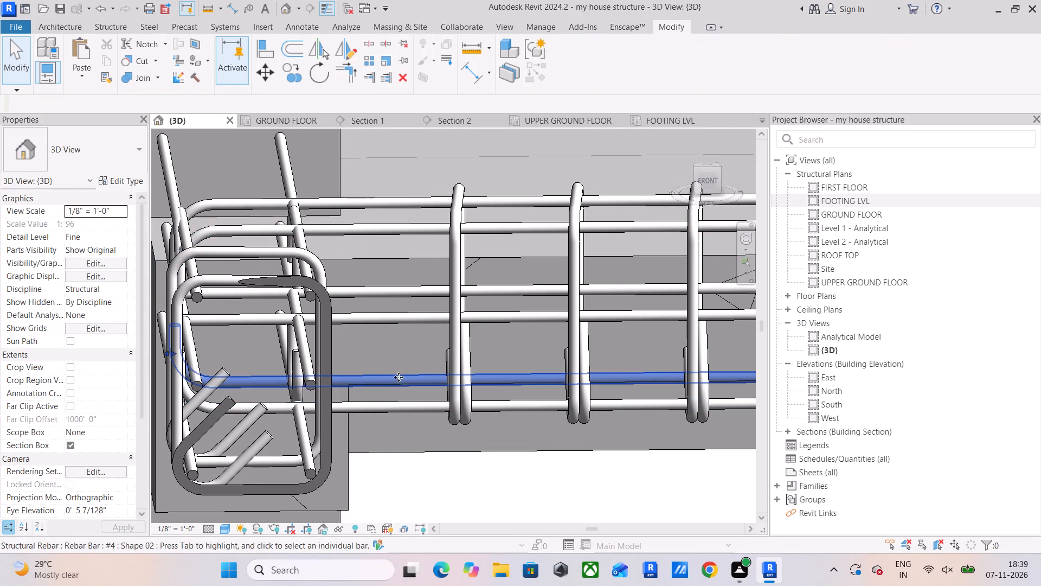
pyautogui.click(400, 412)
pyautogui.click(447, 496)
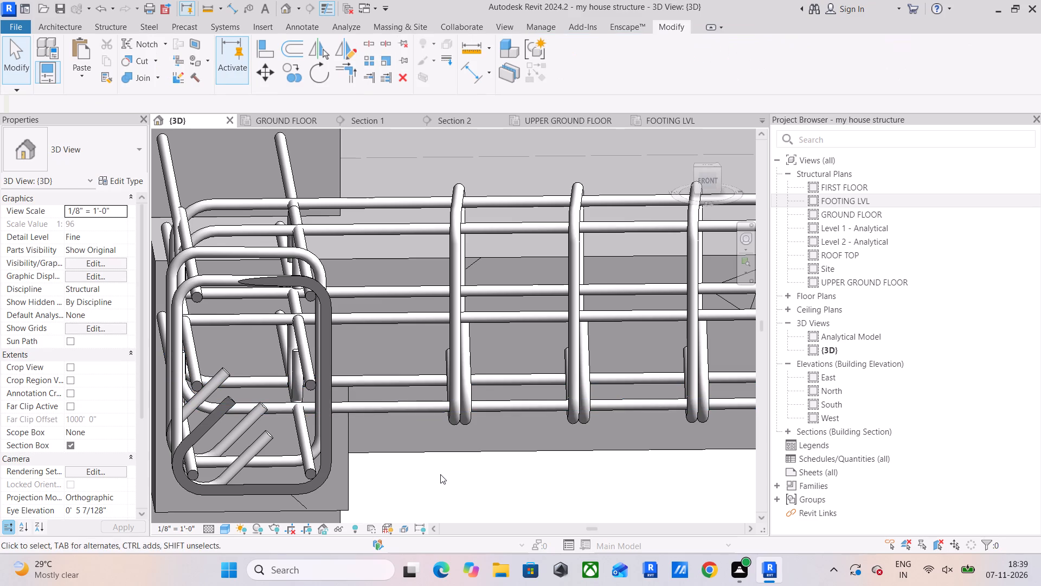
# From the front view, align the lower beam's front top bar hook with the upper beam's outermost bar hook at the grid line 10 column.
pyautogui.moveTo(440, 474); pyautogui.dragTo(371, 322, button='middle')
pyautogui.scroll(-5, 372, 332)
pyautogui.moveTo(436, 378); pyautogui.dragTo(428, 327, button='middle')
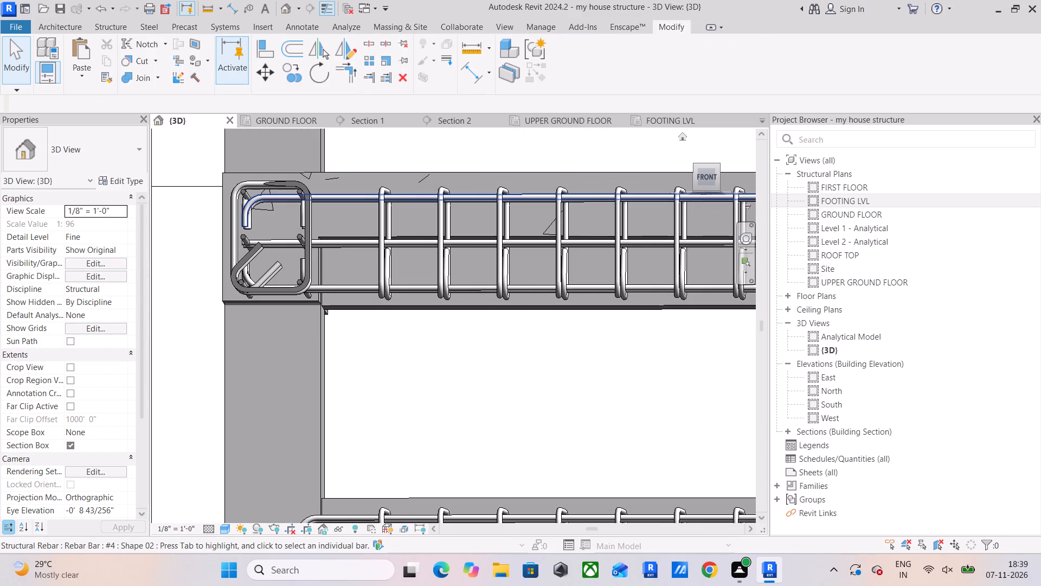
pyautogui.click(531, 239)
pyautogui.click(705, 179)
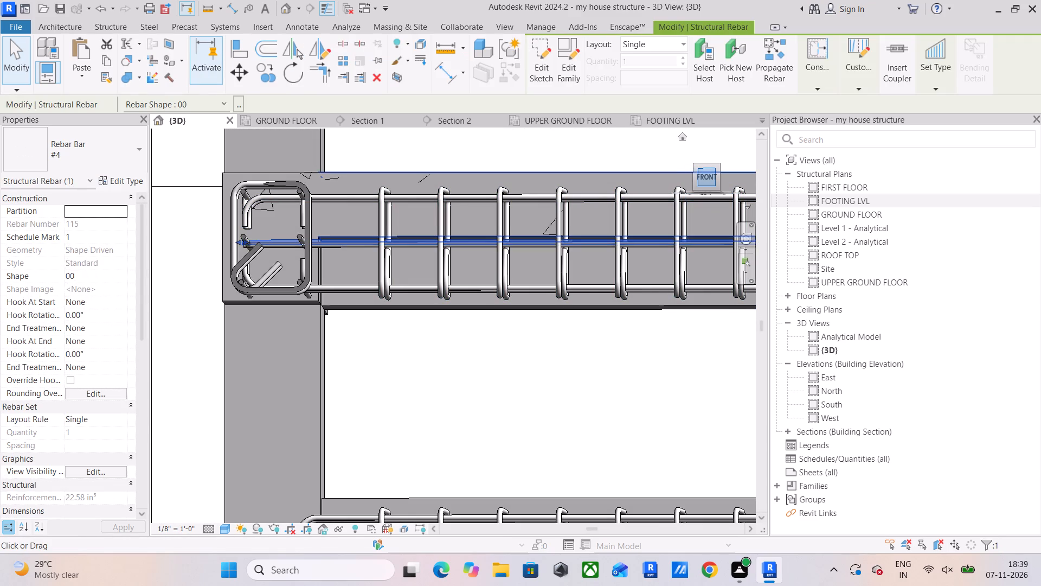
pyautogui.scroll(5, 453, 370)
pyautogui.moveTo(447, 386); pyautogui.dragTo(576, 249, button='middle')
pyautogui.scroll(4, 336, 359)
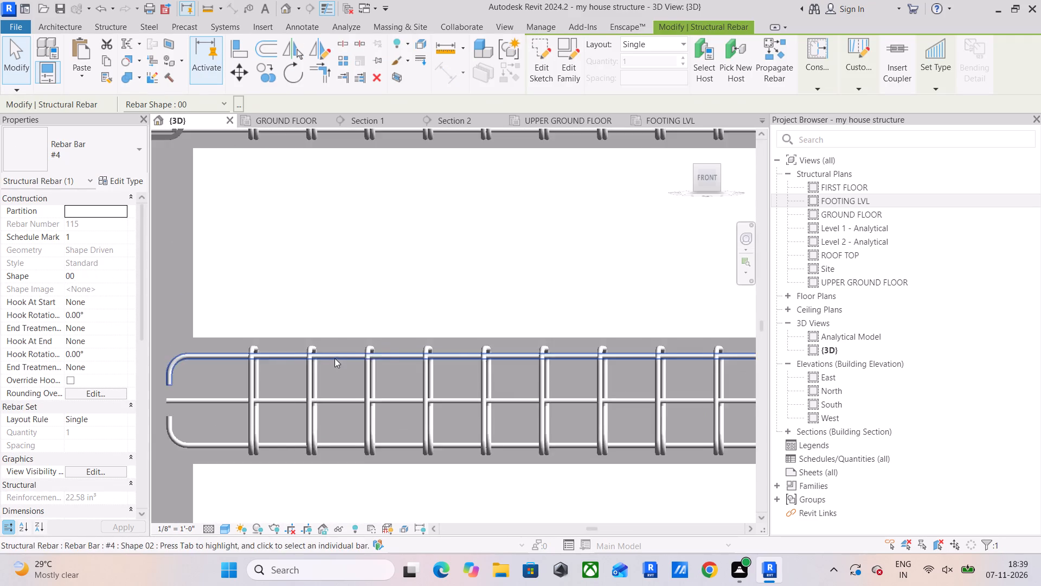
pyautogui.moveTo(343, 356); pyautogui.dragTo(566, 313, button='middle')
pyautogui.press('Escape')
pyautogui.click(406, 313)
pyautogui.scroll(-4, 408, 314)
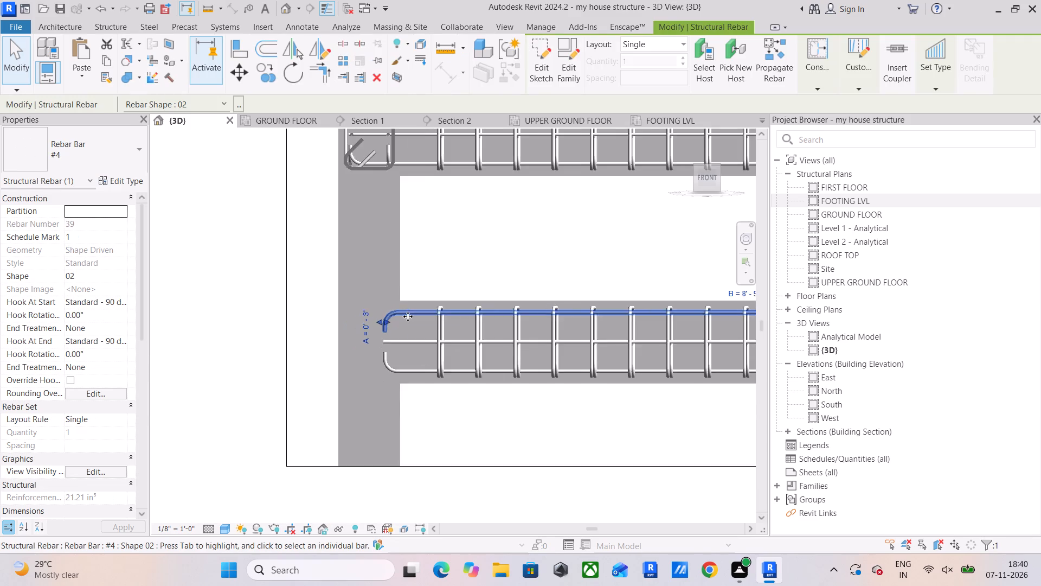
pyautogui.moveTo(418, 348); pyautogui.dragTo(444, 399, button='middle')
pyautogui.click(239, 44)
pyautogui.scroll(3, 340, 157)
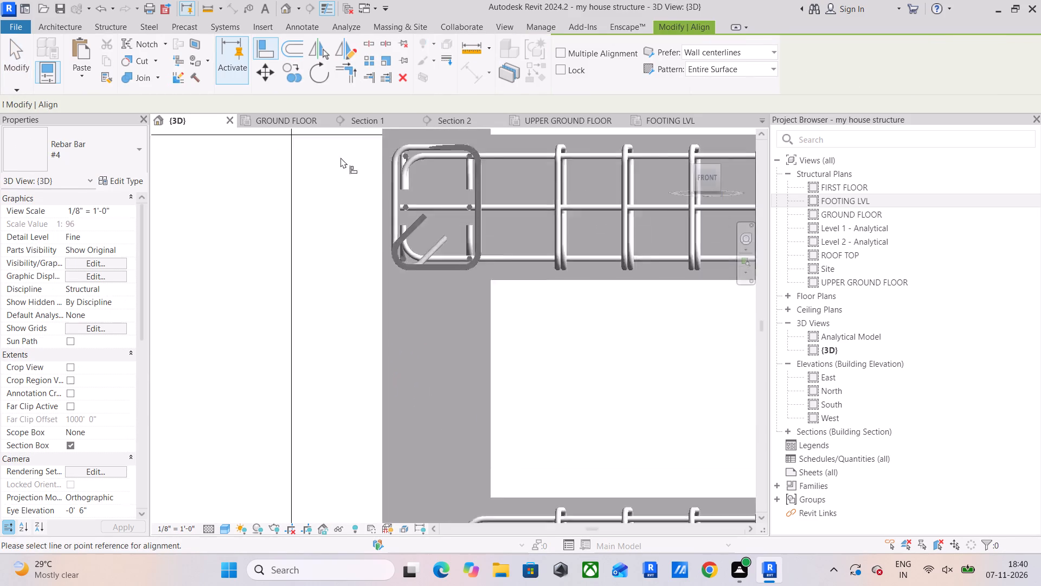
pyautogui.scroll(7, 340, 157)
pyautogui.scroll(4, 407, 235)
pyautogui.click(412, 258)
pyautogui.scroll(-6, 425, 307)
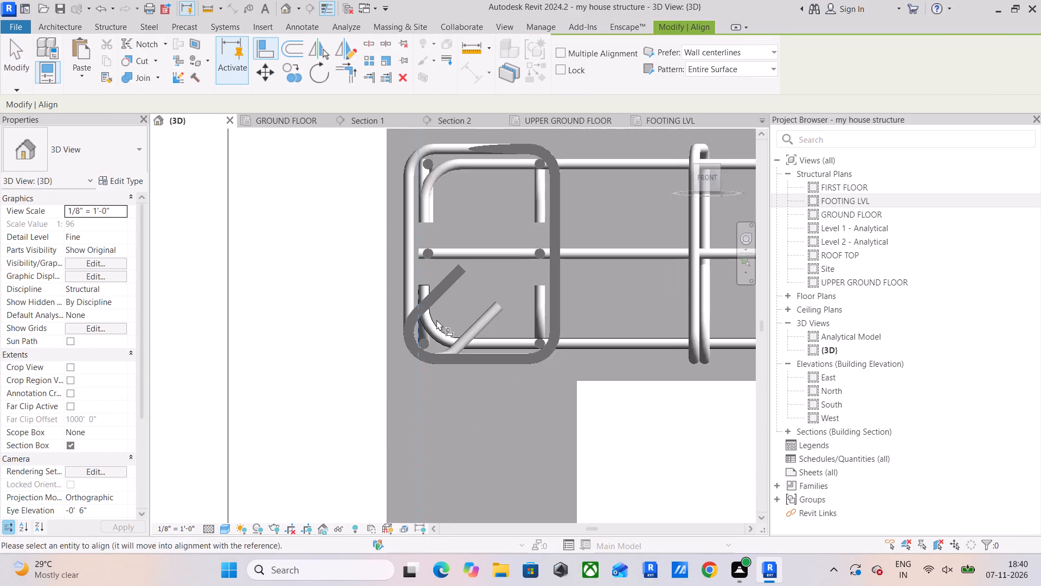
pyautogui.moveTo(439, 320); pyautogui.dragTo(467, 84, button='middle')
pyautogui.scroll(-3, 580, 436)
pyautogui.moveTo(582, 361); pyautogui.dragTo(574, 156, button='middle')
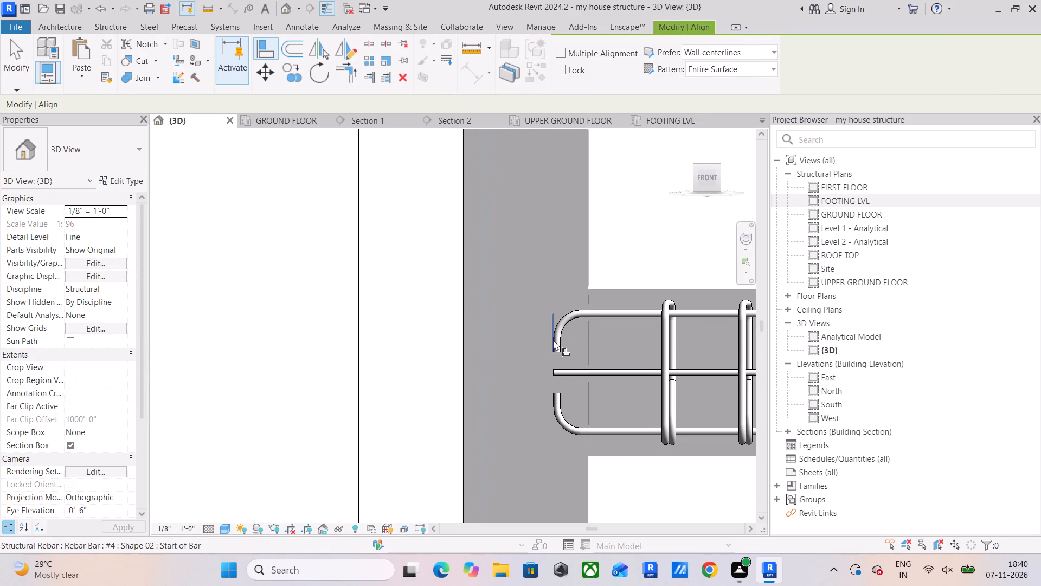
pyautogui.click(553, 340)
# Align the hook of the lower beam's second top bar with the outer edge of the extended front top bar's hook.
pyautogui.scroll(4, 509, 332)
pyautogui.click(471, 342)
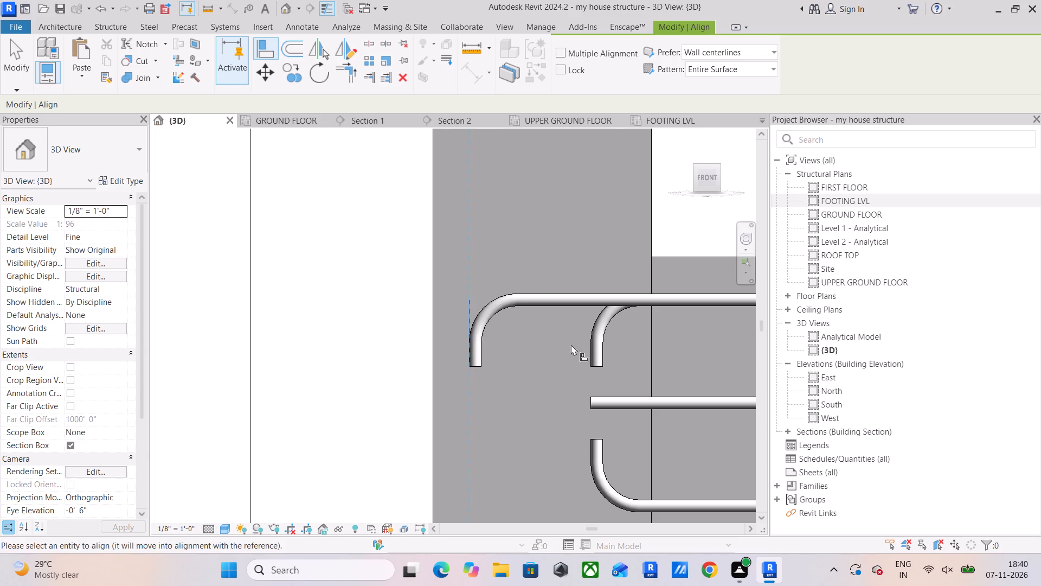
pyautogui.click(589, 347)
# Align the hooks of the lower beam's two bottom bars with the extended top bar's hook at the grid line 10 column.
pyautogui.moveTo(470, 347); pyautogui.dragTo(473, 355)
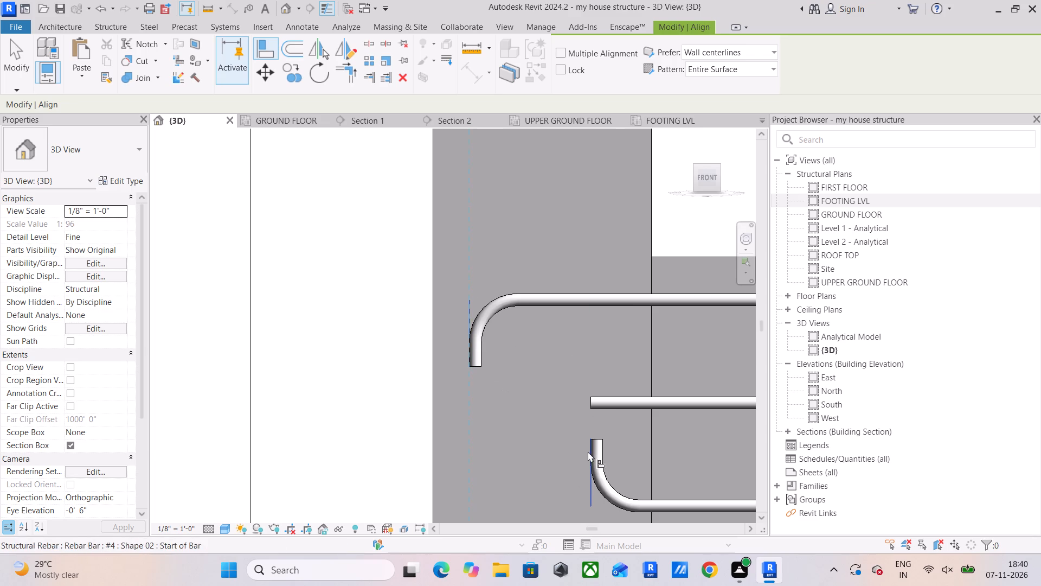
pyautogui.click(588, 451)
pyautogui.click(472, 339)
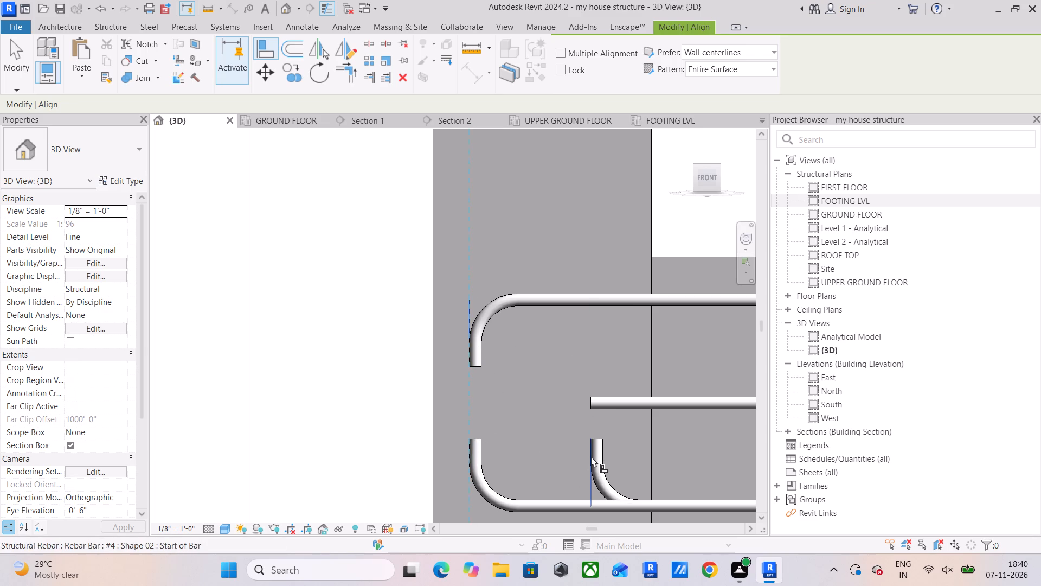
pyautogui.click(591, 456)
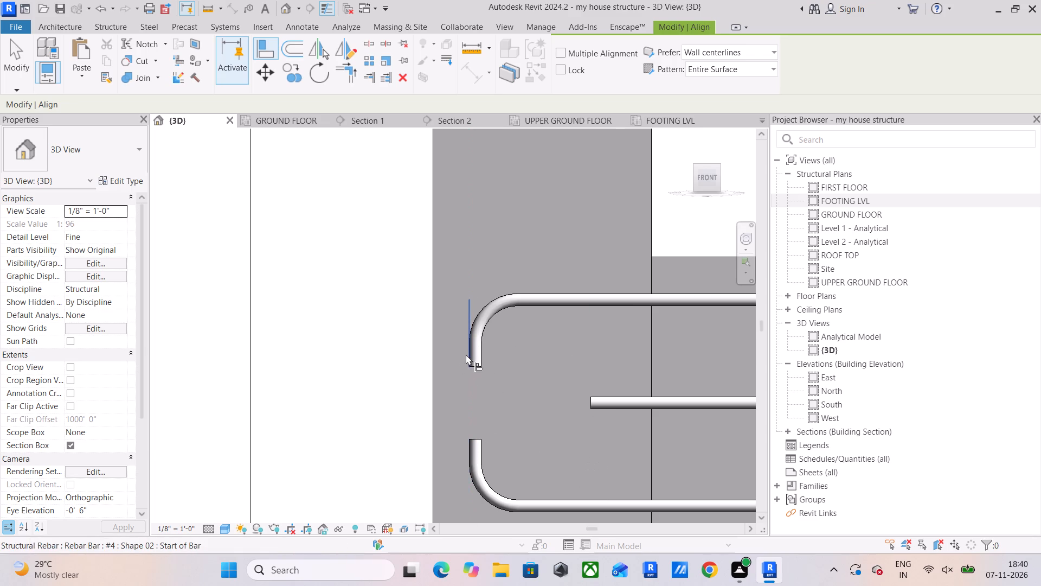
# Align the ends of the lower beam's two straight middle bars with the top bar's hook, using wireframe display for the hidden one.
pyautogui.click(467, 351)
pyautogui.click(590, 402)
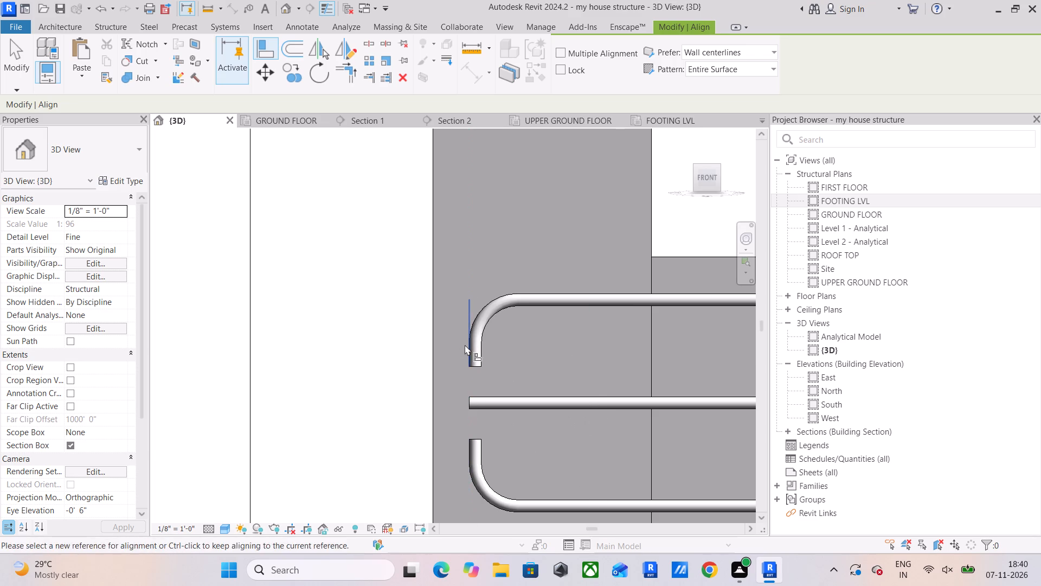
pyautogui.click(465, 345)
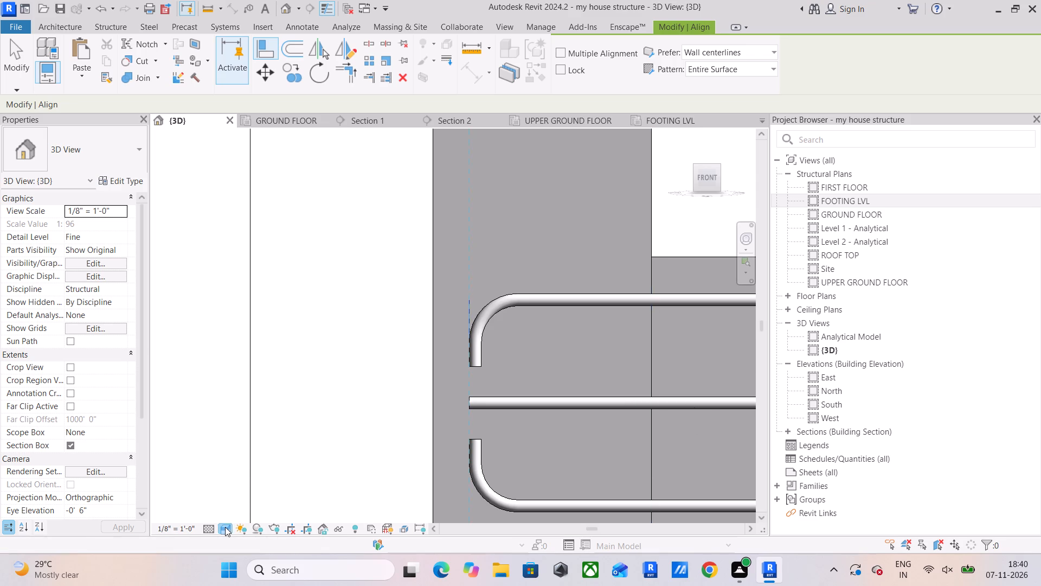
pyautogui.click(225, 527)
pyautogui.click(262, 452)
pyautogui.moveTo(500, 407); pyautogui.dragTo(441, 422, button='middle')
pyautogui.click(531, 413)
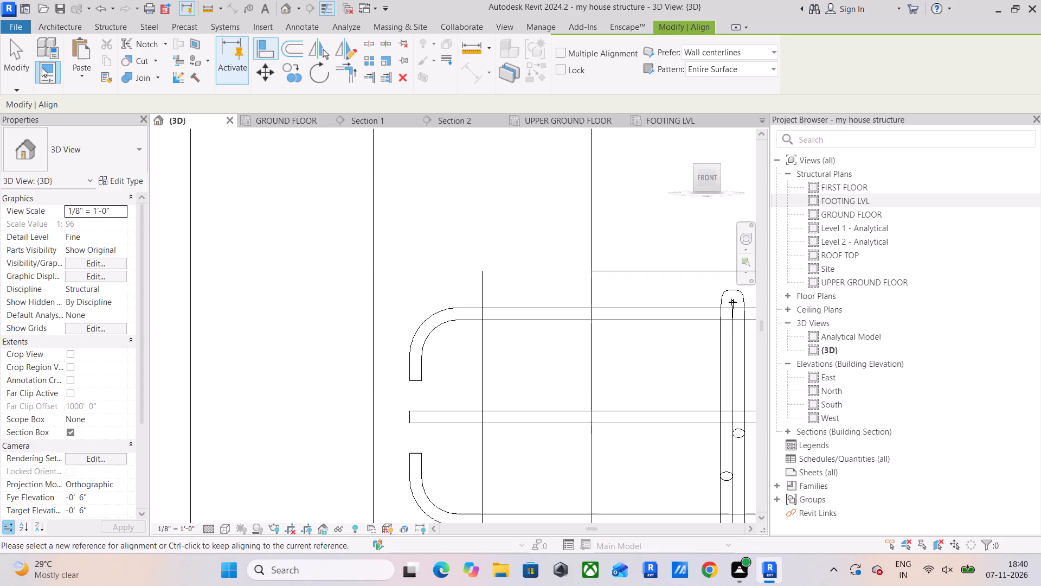
pyautogui.click(14, 59)
pyautogui.press('Escape')
pyautogui.press('Escape')
pyautogui.press('Escape')
# Restore the shaded display for working at the beams' grid line 8 end.
pyautogui.moveTo(564, 389); pyautogui.dragTo(370, 391, button='middle')
pyautogui.click(534, 341)
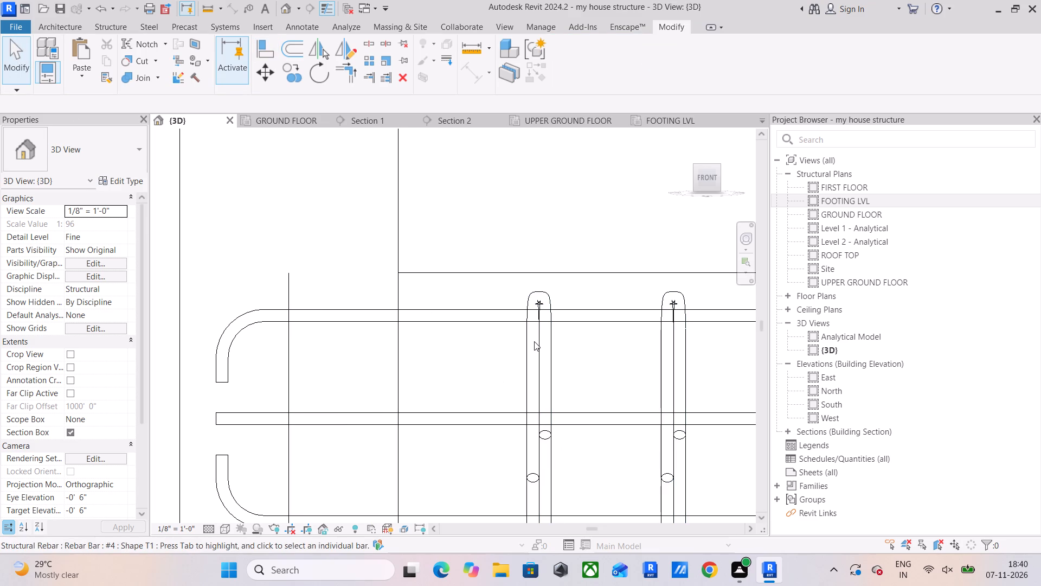
pyautogui.scroll(-8, 534, 343)
pyautogui.moveTo(489, 378); pyautogui.dragTo(300, 392, button='middle')
pyautogui.scroll(-4, 493, 399)
pyautogui.moveTo(493, 405); pyautogui.dragTo(175, 416, button='middle')
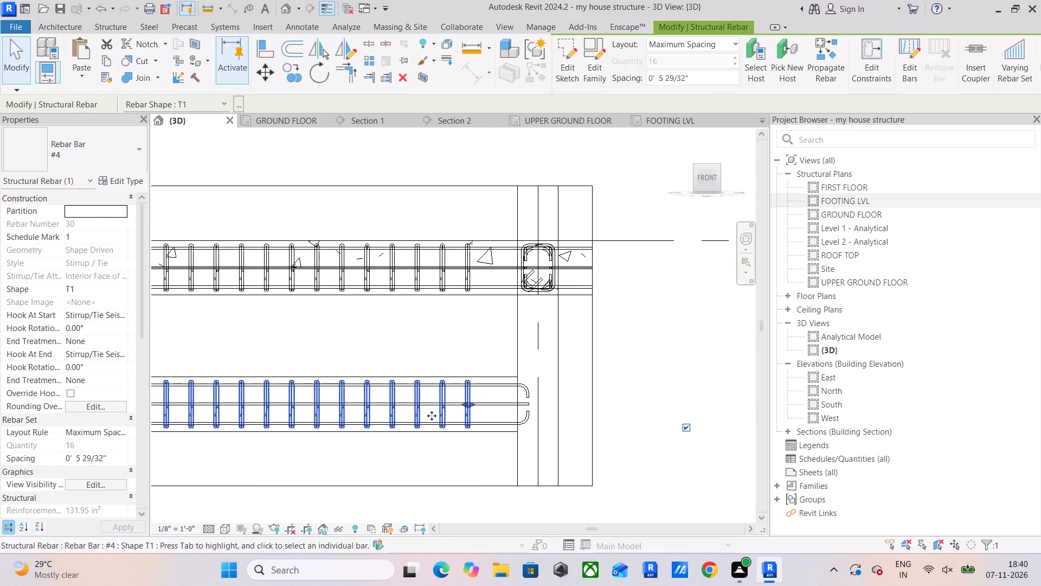
pyautogui.moveTo(573, 384); pyautogui.dragTo(507, 396, button='middle')
pyautogui.scroll(4, 441, 181)
pyautogui.press('Escape')
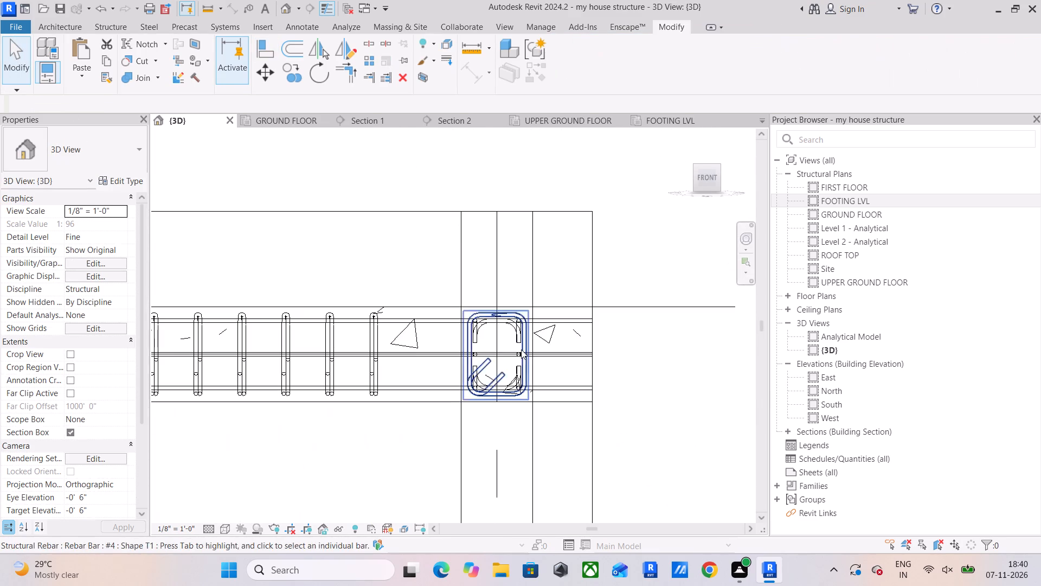
pyautogui.press('Escape')
pyautogui.scroll(2, 479, 330)
pyautogui.click(226, 526)
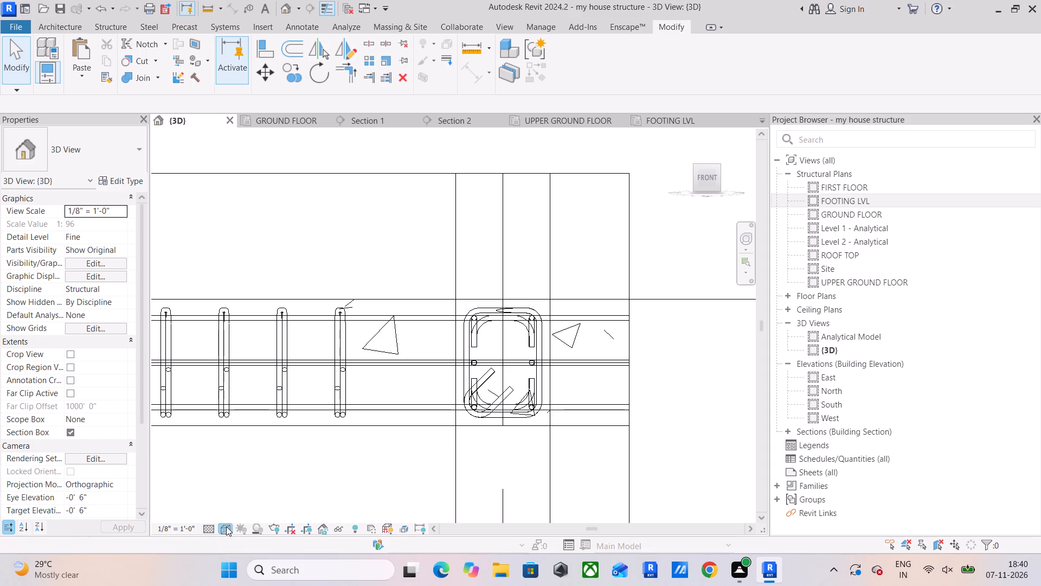
pyautogui.click(262, 474)
# Align the hooks of the lower beam's two top bars with the upper beam's outermost bar hook at the grid line 8 column.
pyautogui.scroll(4, 485, 310)
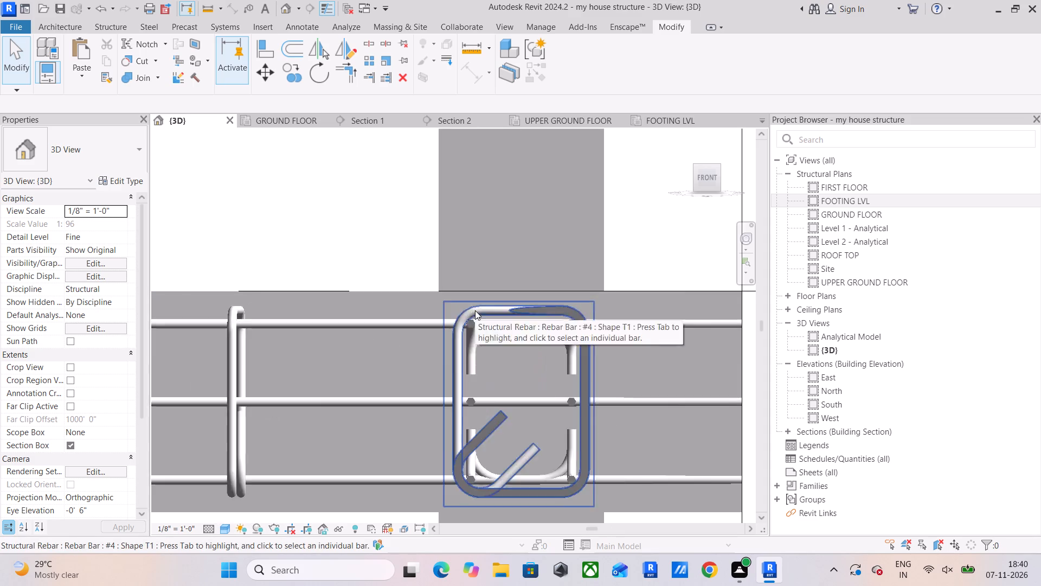
pyautogui.scroll(4, 505, 363)
pyautogui.scroll(-7, 493, 347)
pyautogui.moveTo(549, 364); pyautogui.dragTo(547, 271, button='middle')
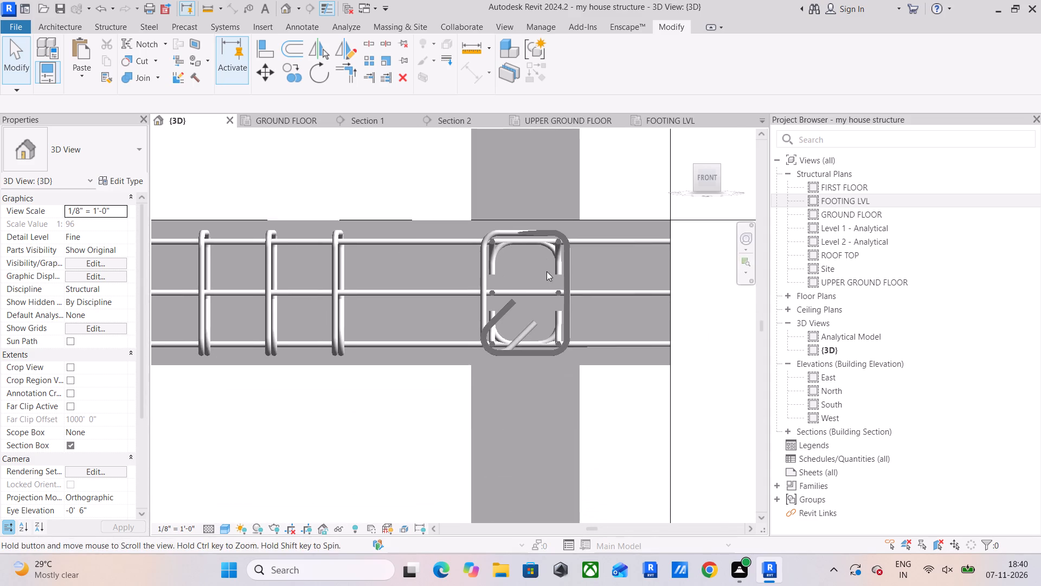
pyautogui.scroll(5, 541, 303)
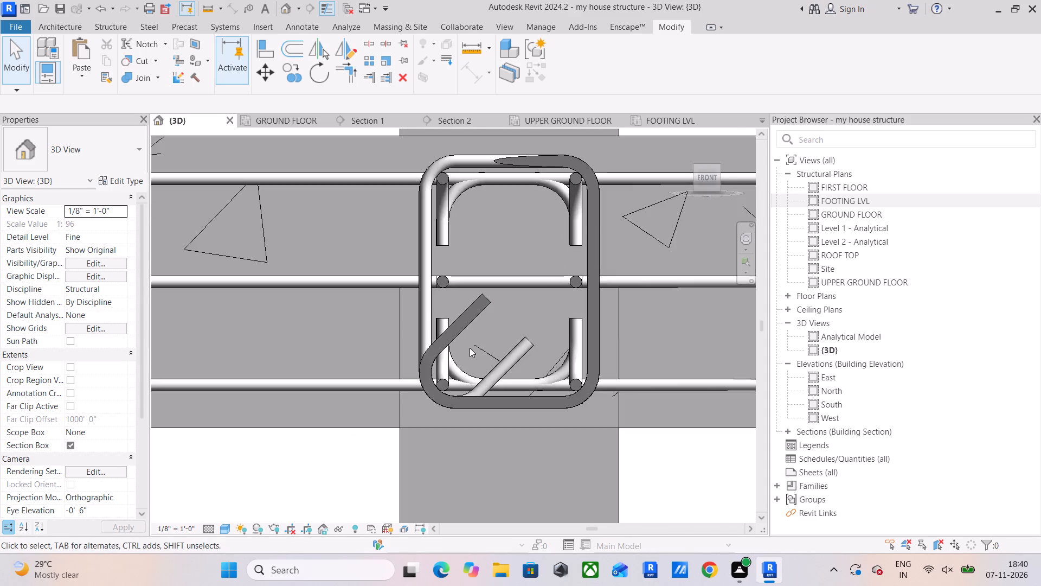
pyautogui.scroll(4, 462, 346)
pyautogui.scroll(-3, 441, 360)
pyautogui.moveTo(442, 358); pyautogui.dragTo(446, 295, button='middle')
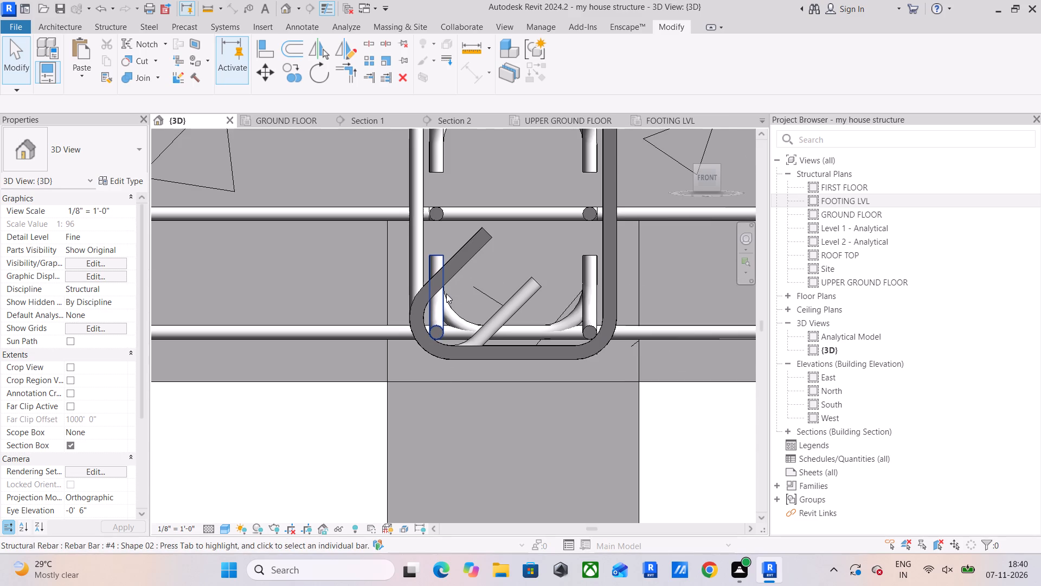
pyautogui.click(268, 53)
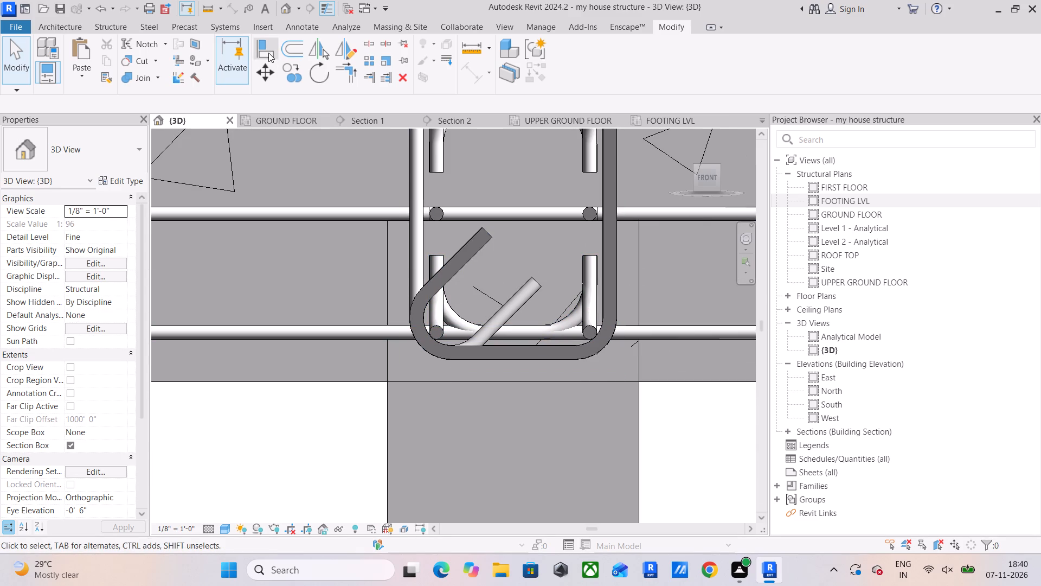
pyautogui.click(597, 277)
pyautogui.scroll(2, 597, 277)
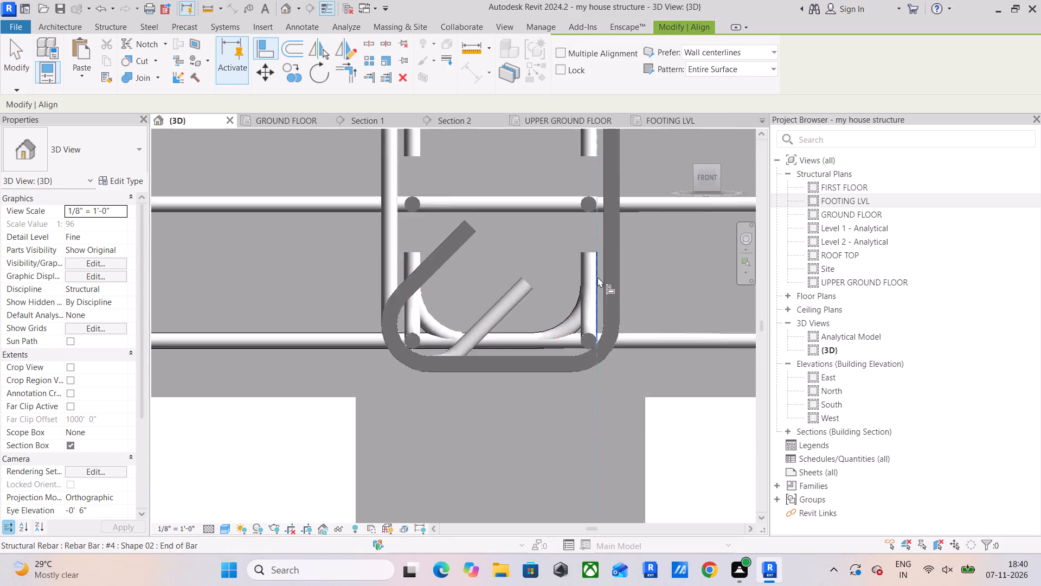
pyautogui.scroll(7, 597, 277)
pyautogui.scroll(-12, 597, 312)
pyautogui.moveTo(614, 327); pyautogui.dragTo(637, 206, button='middle')
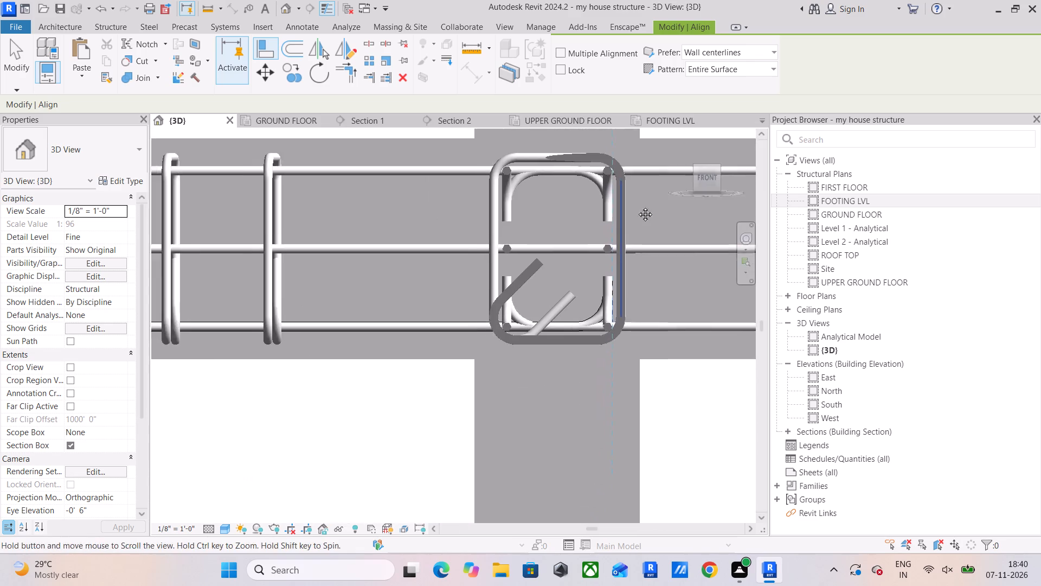
pyautogui.moveTo(637, 206); pyautogui.dragTo(639, 124, button='middle')
pyautogui.scroll(-5, 628, 239)
pyautogui.moveTo(628, 267); pyautogui.dragTo(642, 166, button='middle')
pyautogui.scroll(5, 634, 281)
pyautogui.click(561, 344)
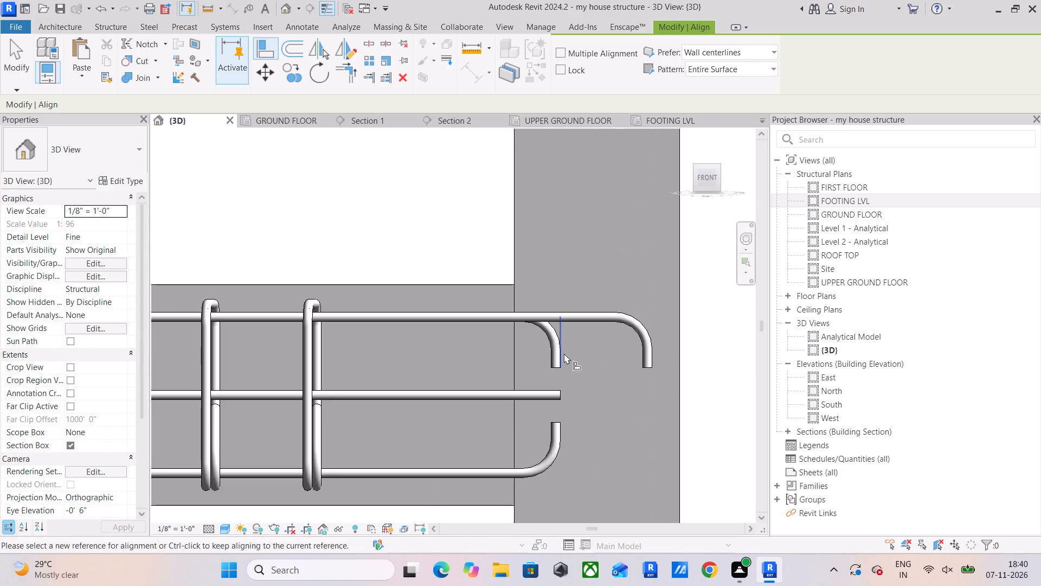
pyautogui.click(653, 346)
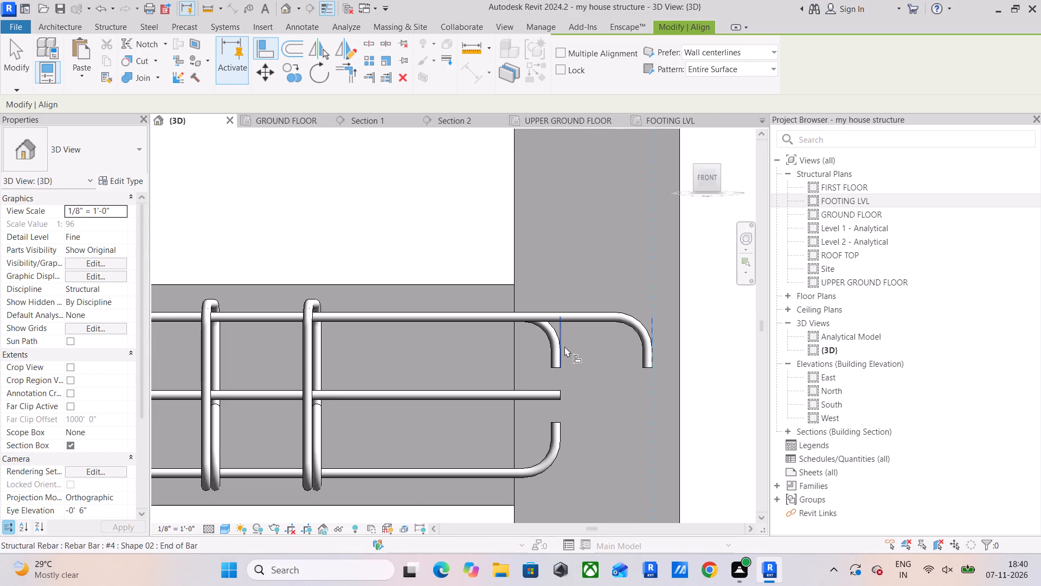
pyautogui.click(564, 346)
# Align the ends of the lower beam's two straight middle bars with the extended top bar's hook at the grid line 8 column.
pyautogui.click(657, 358)
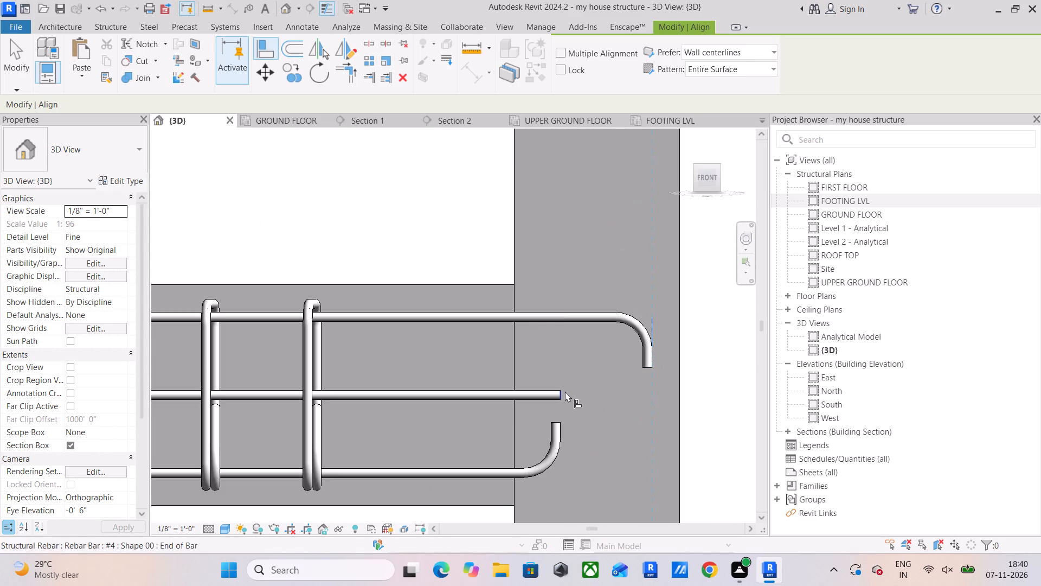
pyautogui.moveTo(563, 392); pyautogui.dragTo(570, 392)
pyautogui.moveTo(657, 354); pyautogui.dragTo(651, 358)
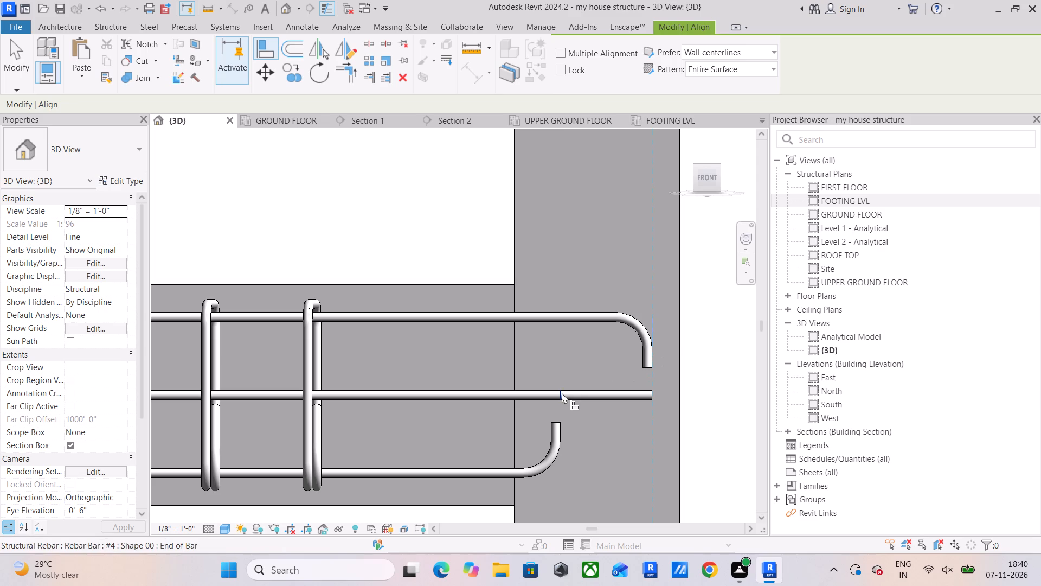
pyautogui.click(562, 393)
# Align the hooks of the lower beam's two bottom bars with the top bar's hook at the grid line 8 column.
pyautogui.click(655, 347)
pyautogui.click(555, 437)
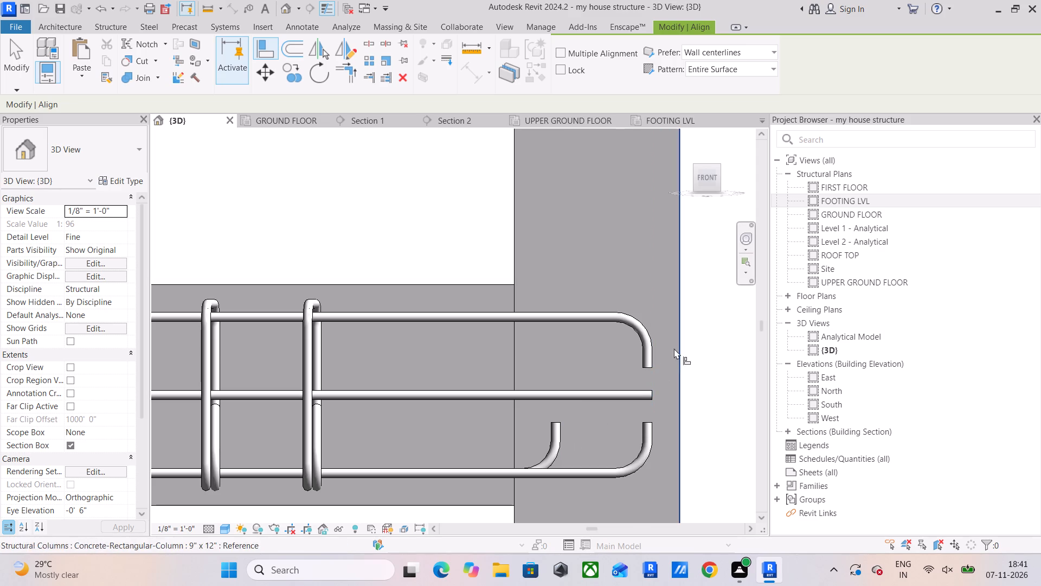
pyautogui.click(657, 356)
pyautogui.click(560, 436)
pyautogui.scroll(-5, 646, 371)
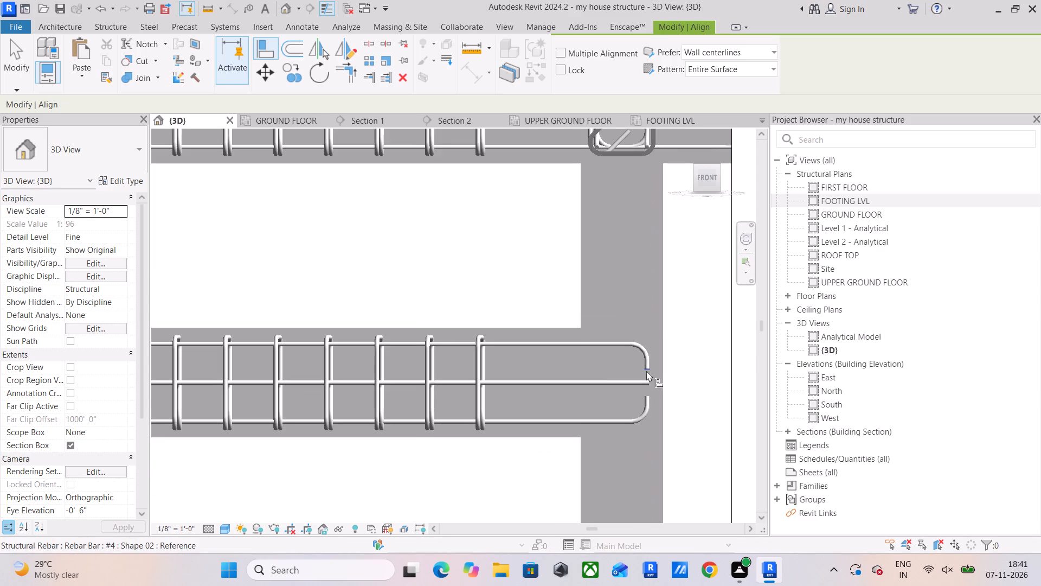
pyautogui.press('Escape')
pyautogui.press('Escape')
# Examine the bar ends of both beams at the grid line 10 and 8 columns from the front and in 3D.
pyautogui.scroll(-4, 526, 338)
pyautogui.moveTo(537, 340); pyautogui.dragTo(543, 384, button='middle')
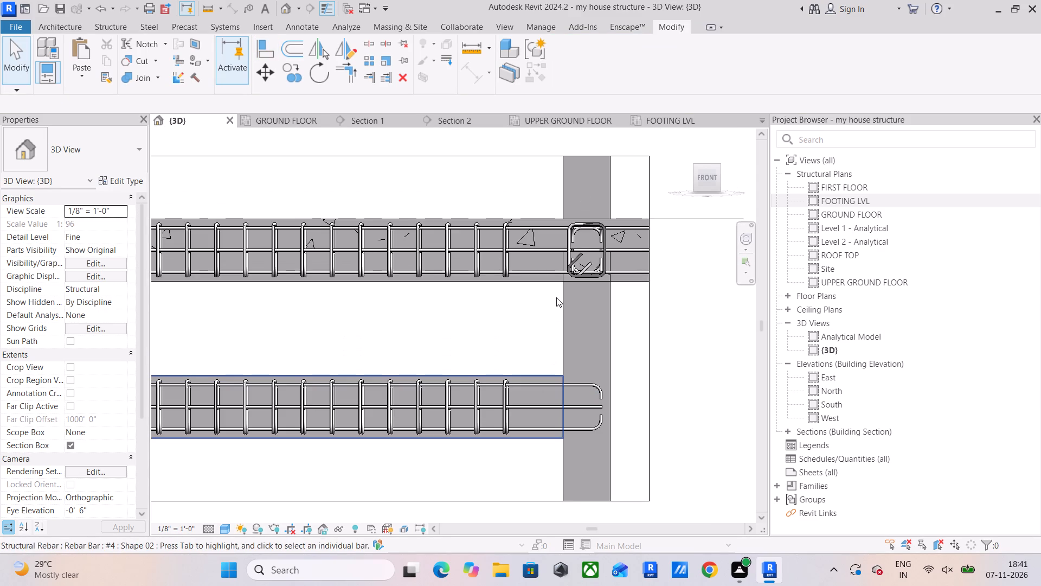
pyautogui.scroll(-4, 541, 351)
pyautogui.moveTo(542, 351); pyautogui.dragTo(705, 351, button='middle')
pyautogui.scroll(4, 451, 405)
pyautogui.moveTo(444, 390); pyautogui.dragTo(372, 396, button='middle')
pyautogui.scroll(-3, 465, 379)
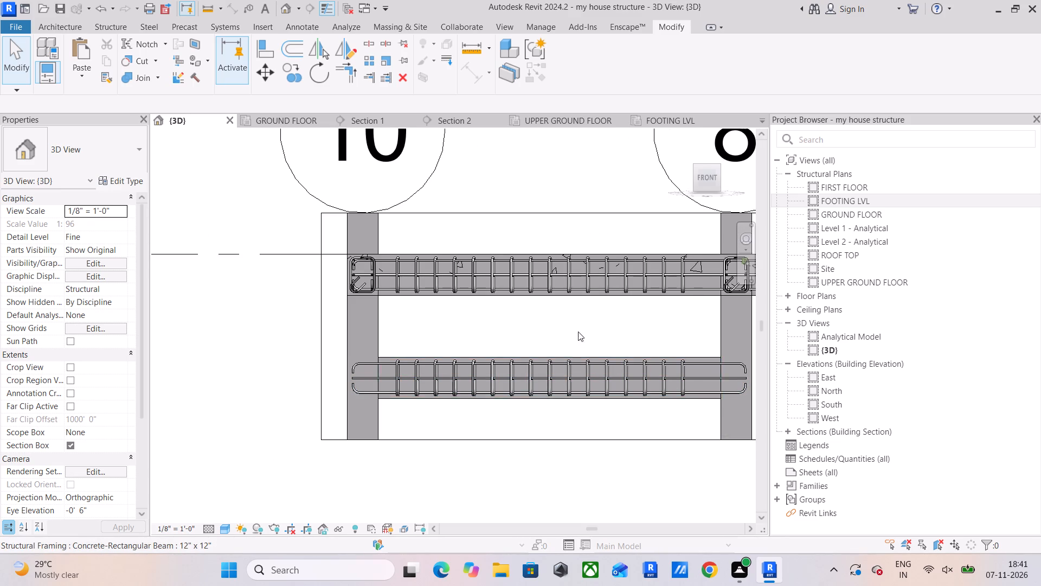
pyautogui.scroll(-4, 573, 334)
pyautogui.moveTo(581, 330); pyautogui.dragTo(495, 408, button='middle')
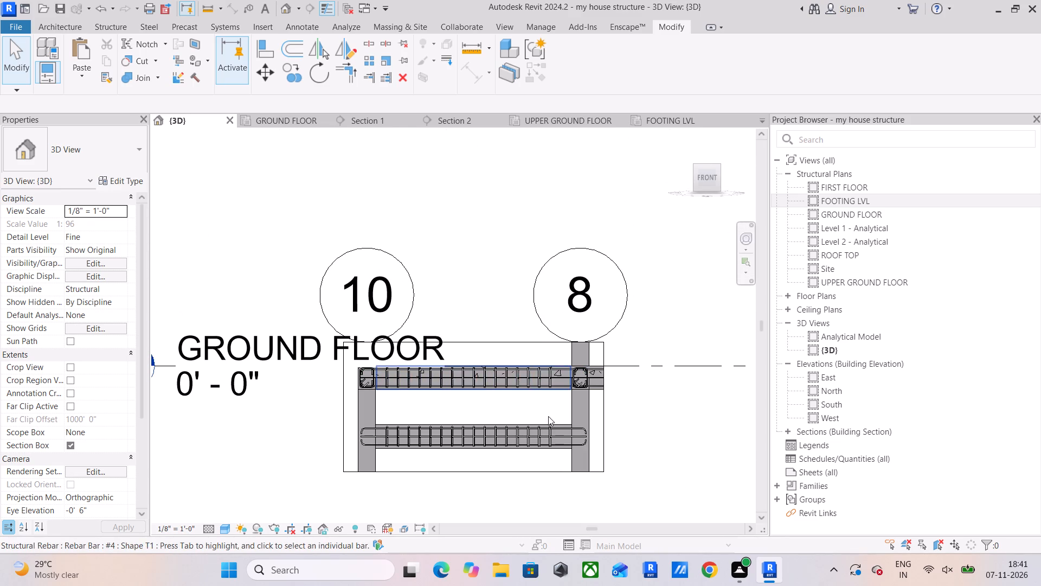
pyautogui.scroll(4, 516, 384)
pyautogui.scroll(1, 609, 411)
pyautogui.moveTo(602, 406); pyautogui.dragTo(541, 341, button='middle')
pyautogui.scroll(2, 569, 308)
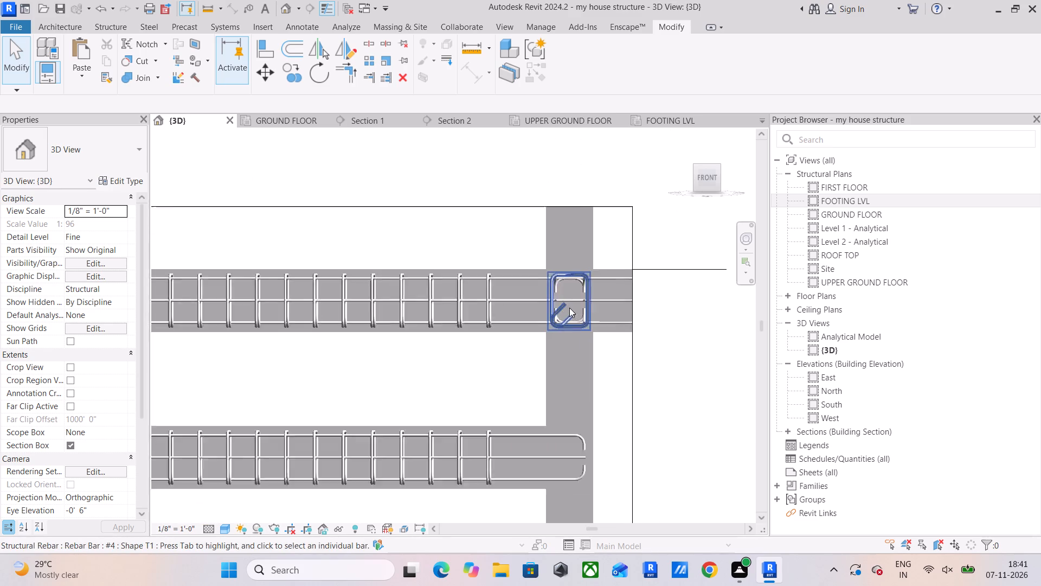
pyautogui.scroll(5, 569, 308)
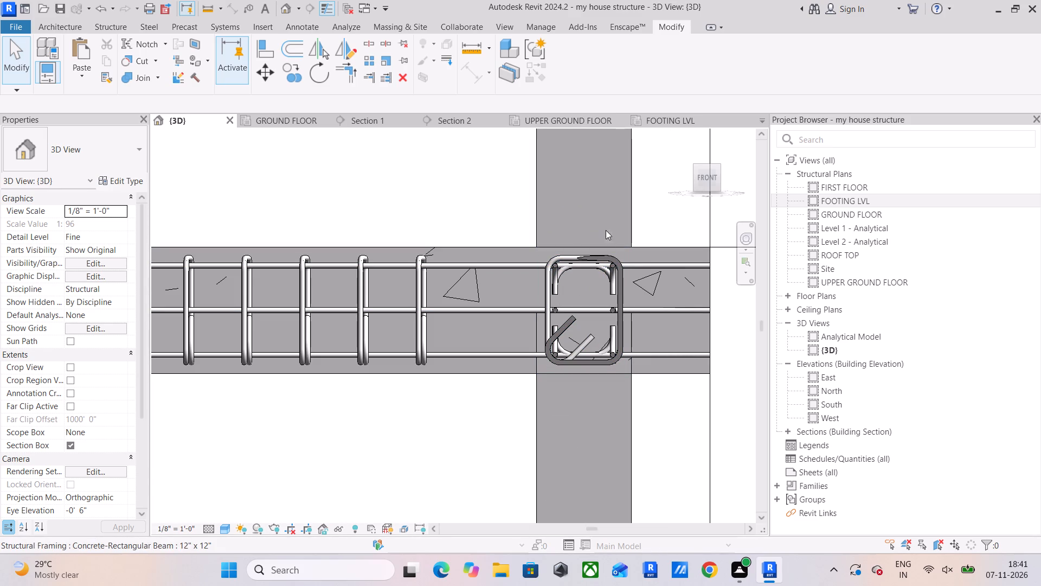
pyautogui.scroll(-2, 578, 300)
pyautogui.keyDown('shift'); pyautogui.moveTo(581, 314); pyautogui.dragTo(649, 359, button='middle'); pyautogui.keyUp('shift')
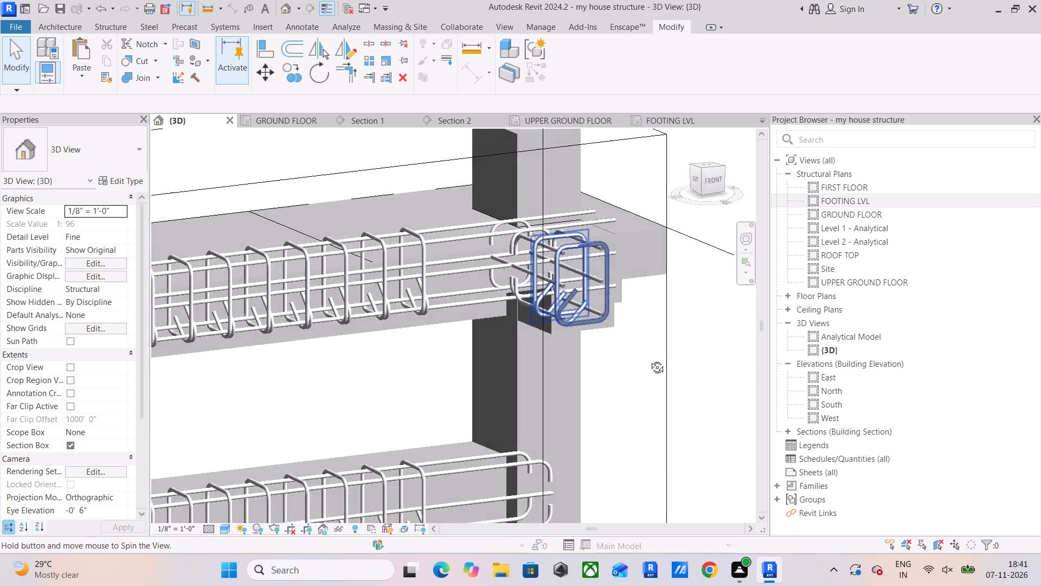
pyautogui.keyDown('shift'); pyautogui.moveTo(649, 359); pyautogui.dragTo(727, 361, button='middle'); pyautogui.keyUp('shift')
pyautogui.scroll(-2, 575, 355)
pyautogui.scroll(7, 427, 219)
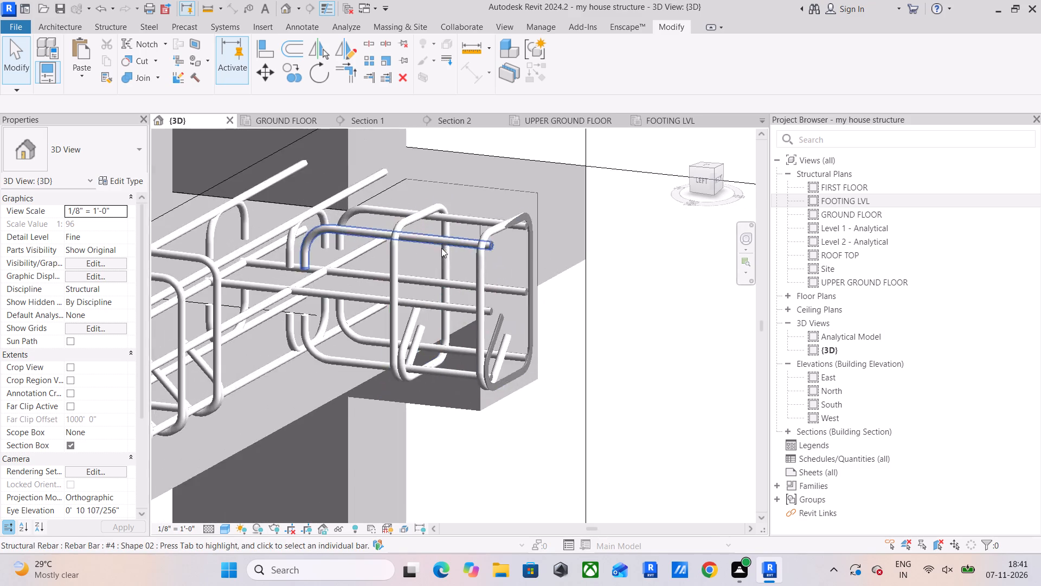
pyautogui.scroll(-7, 444, 262)
pyautogui.moveTo(457, 283); pyautogui.dragTo(570, 222, button='middle')
pyautogui.scroll(-4, 566, 259)
pyautogui.moveTo(564, 283); pyautogui.dragTo(583, 253, button='middle')
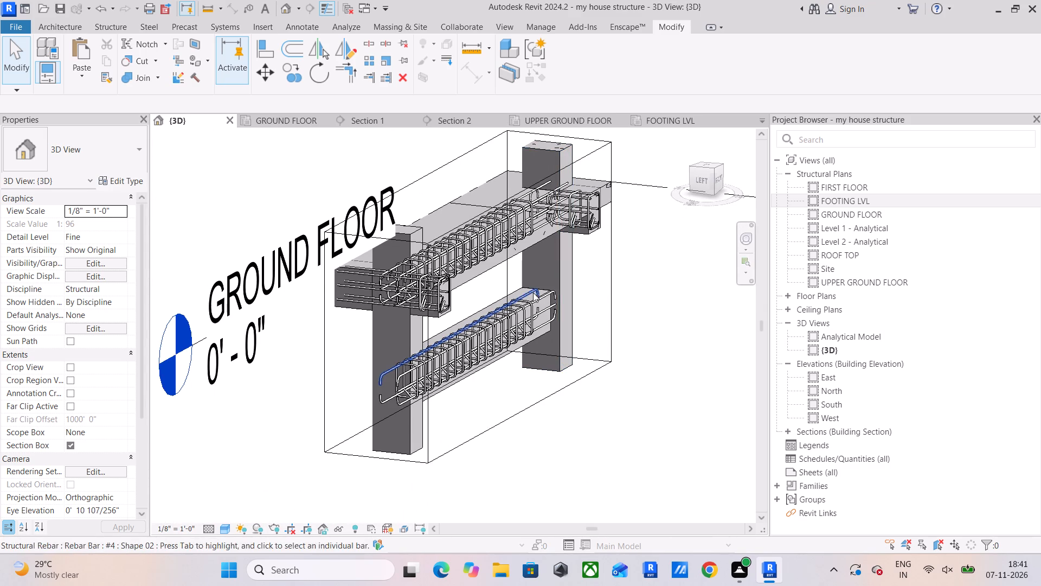
# Extend the section box sideways to expose more of the ground floor beam perpendicular to the finished pair.
pyautogui.click(558, 386)
pyautogui.scroll(-4, 549, 294)
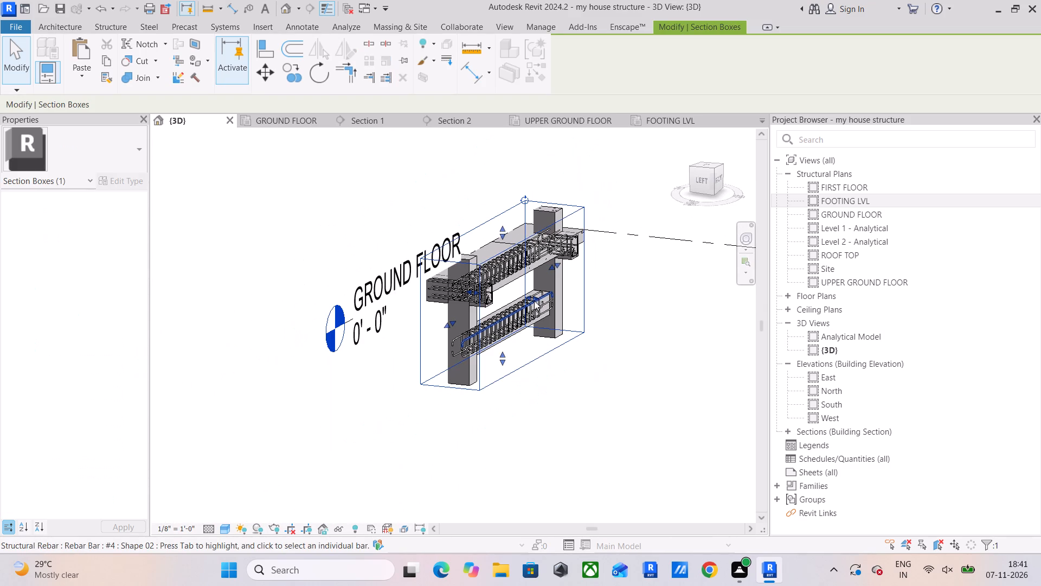
pyautogui.moveTo(534, 301); pyautogui.dragTo(632, 321)
pyautogui.keyDown('shift'); pyautogui.moveTo(573, 303); pyautogui.dragTo(570, 251, button='middle'); pyautogui.keyUp('shift')
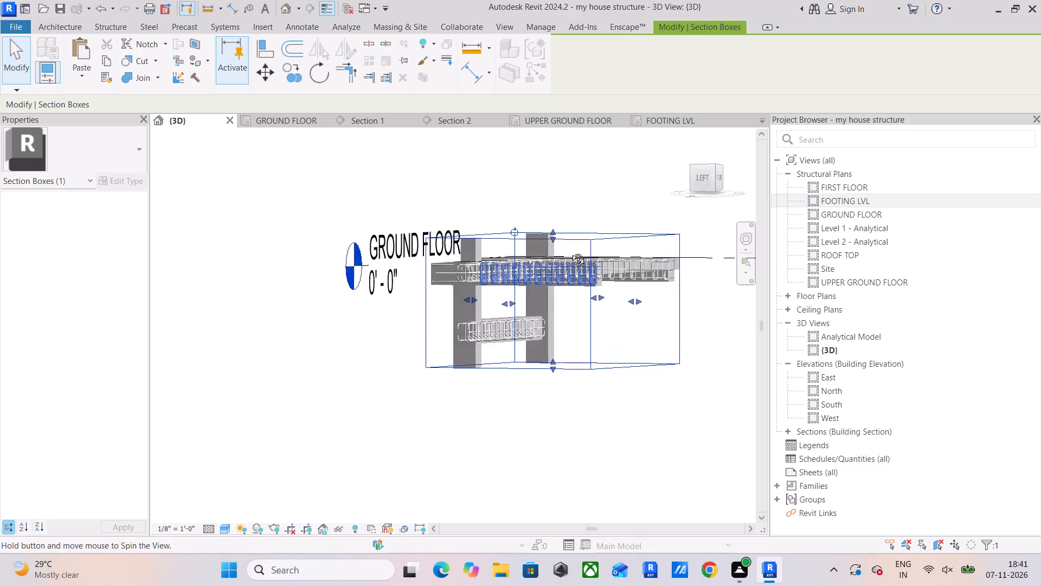
pyautogui.keyDown('shift'); pyautogui.moveTo(570, 251); pyautogui.dragTo(630, 270, button='middle'); pyautogui.keyUp('shift')
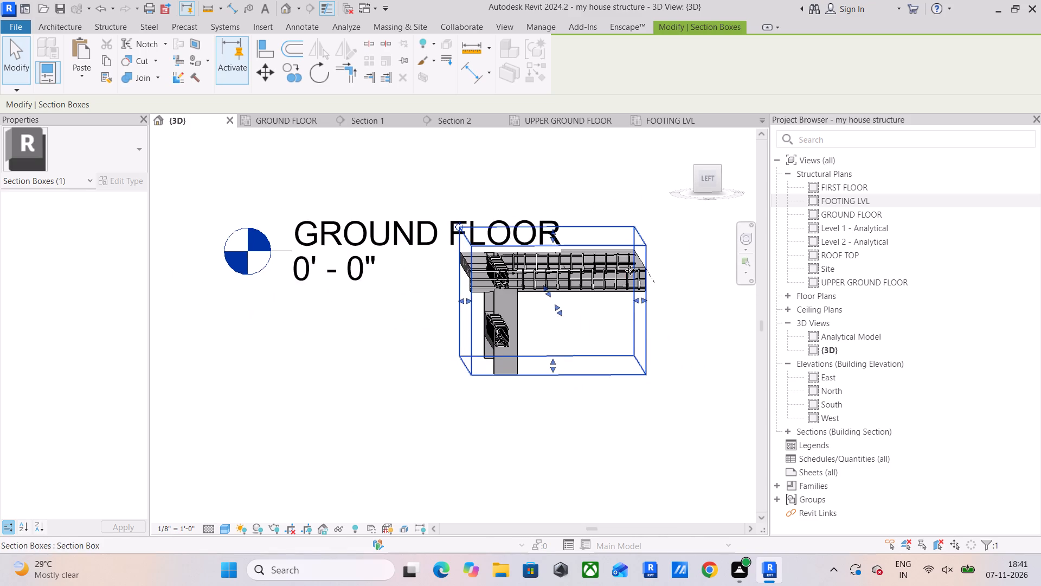
pyautogui.scroll(-2, 628, 282)
pyautogui.keyDown('shift'); pyautogui.moveTo(559, 324); pyautogui.dragTo(565, 304, button='middle'); pyautogui.keyUp('shift')
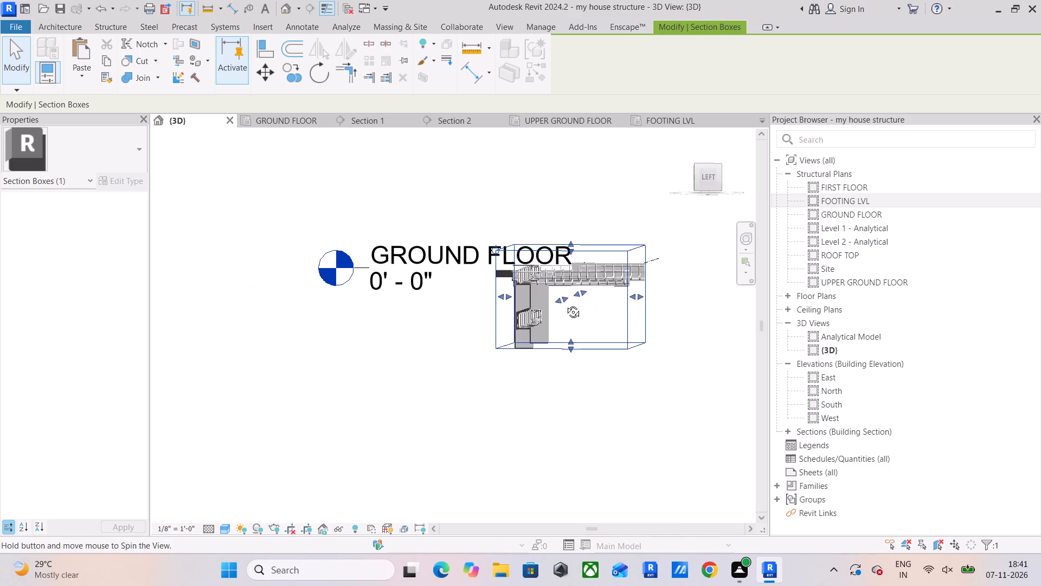
# Delete the lower beam between the two columns, below the GROUND FLOOR level, together with its reinforcement.
pyautogui.keyDown('shift'); pyautogui.moveTo(565, 304); pyautogui.dragTo(573, 317, button='middle'); pyautogui.keyUp('shift')
pyautogui.moveTo(573, 315); pyautogui.dragTo(443, 319, button='middle')
pyautogui.click(708, 177)
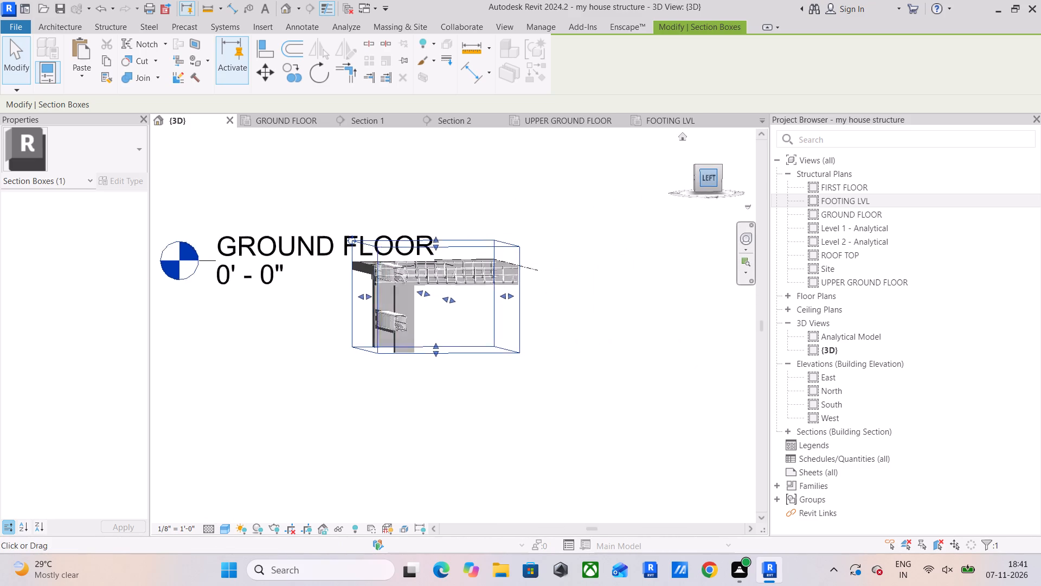
pyautogui.scroll(4, 340, 342)
pyautogui.keyDown('shift'); pyautogui.scroll(1, 466, 353); pyautogui.keyUp('shift')
pyautogui.keyDown('shift'); pyautogui.moveTo(466, 353); pyautogui.dragTo(414, 361, button='middle'); pyautogui.keyUp('shift')
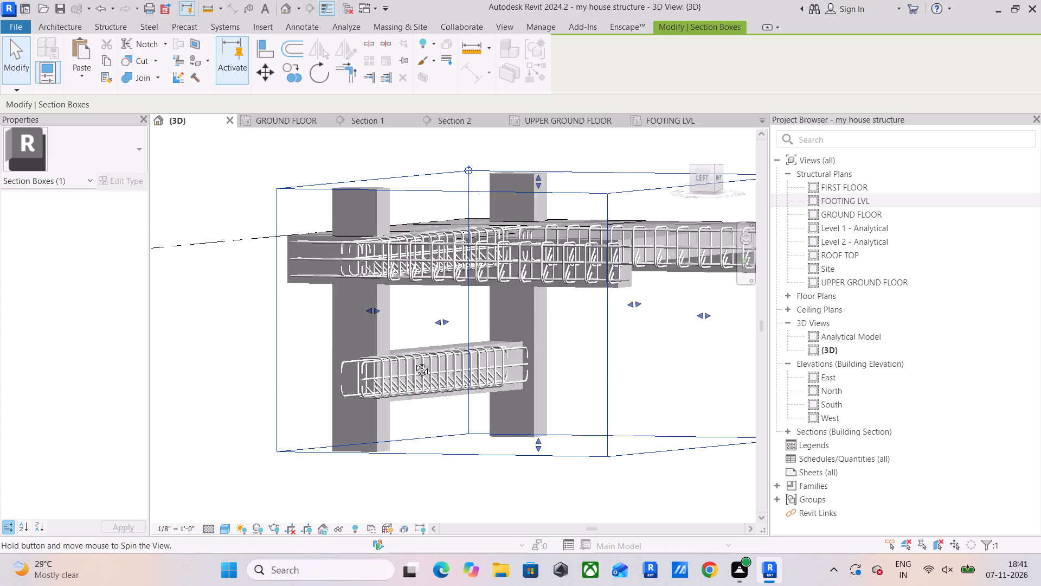
pyautogui.keyDown('shift'); pyautogui.moveTo(414, 361); pyautogui.dragTo(372, 370, button='middle'); pyautogui.keyUp('shift')
pyautogui.keyDown('shift'); pyautogui.moveTo(551, 340); pyautogui.dragTo(468, 340, button='middle'); pyautogui.keyUp('shift')
pyautogui.moveTo(634, 303); pyautogui.dragTo(590, 415)
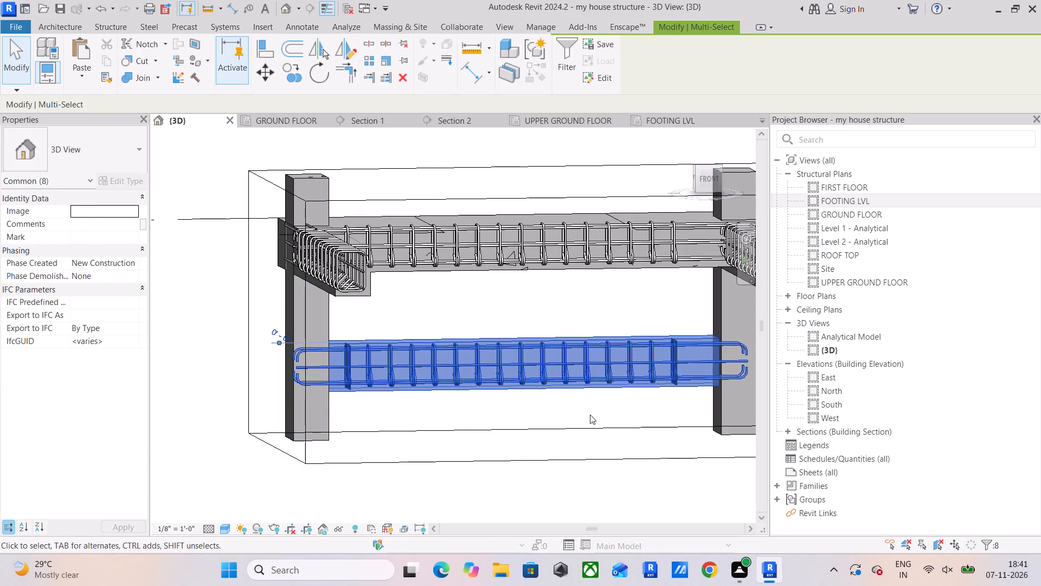
pyautogui.press('Delete')
# Turn off the section box of the 3D view to bring back the whole structure.
pyautogui.keyDown('shift'); pyautogui.moveTo(543, 372); pyautogui.dragTo(647, 386, button='middle'); pyautogui.keyUp('shift')
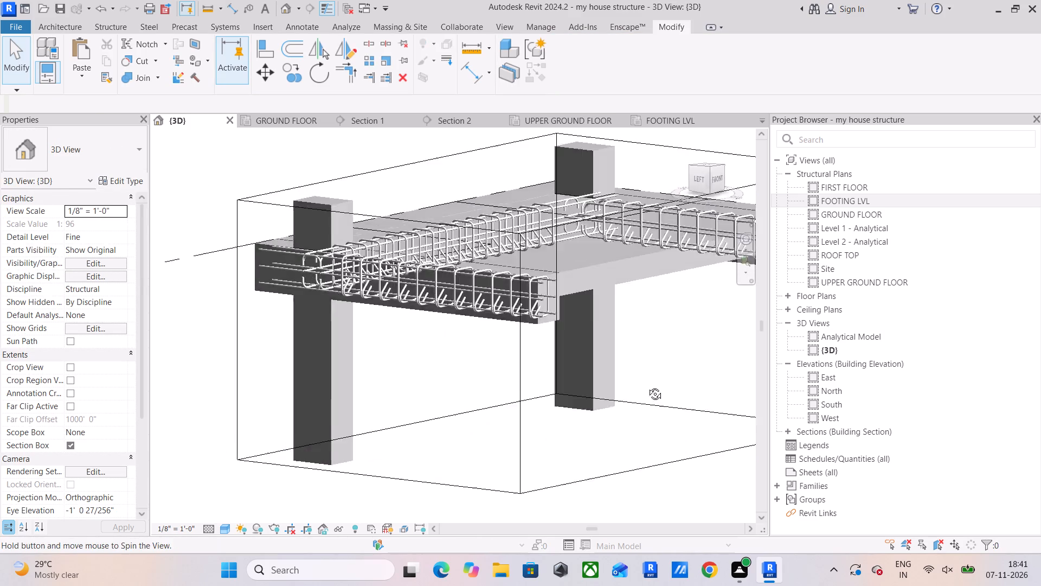
pyautogui.keyDown('shift'); pyautogui.moveTo(647, 386); pyautogui.dragTo(679, 386, button='middle'); pyautogui.keyUp('shift')
pyautogui.scroll(-6, 618, 373)
pyautogui.moveTo(602, 381); pyautogui.dragTo(552, 435, button='middle')
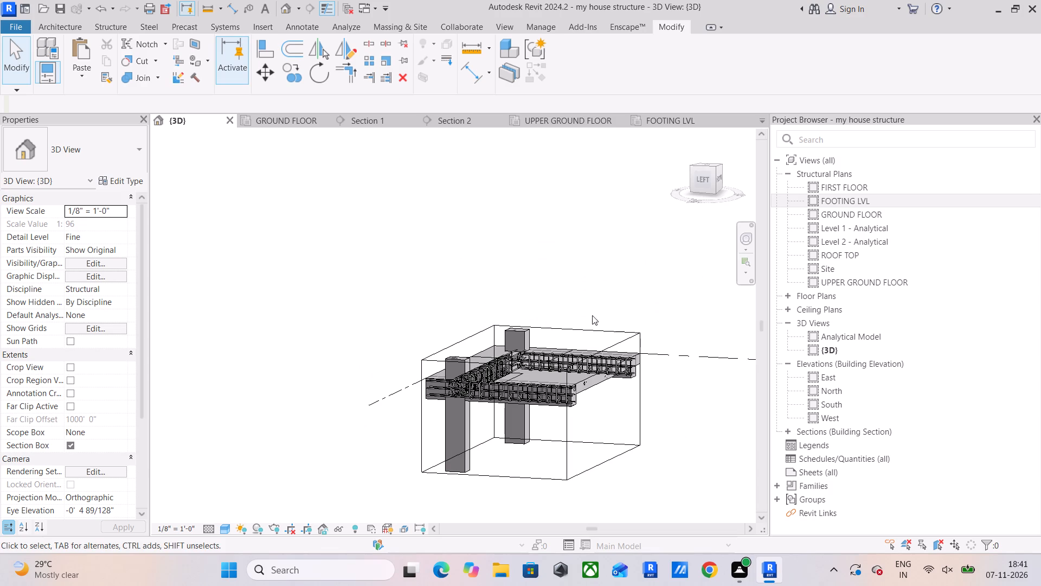
pyautogui.click(66, 447)
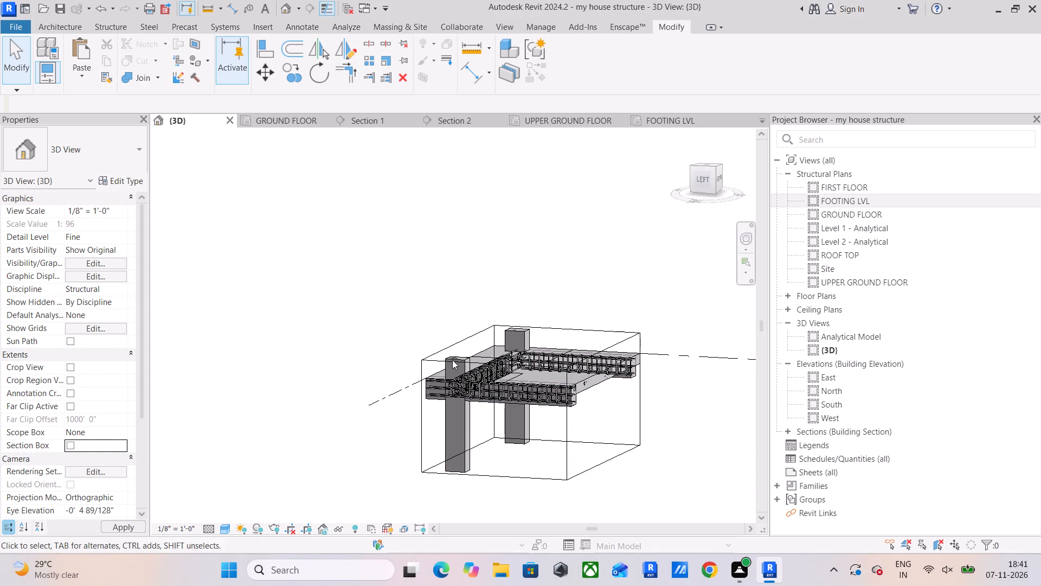
# Isolate the GROUND FLOOR beam without stirrups between grid lines 1 and 2 in a selection box around its top #4 bar.
pyautogui.scroll(-3, 503, 341)
pyautogui.keyDown('shift'); pyautogui.moveTo(520, 351); pyautogui.dragTo(439, 333, button='middle'); pyautogui.keyUp('shift')
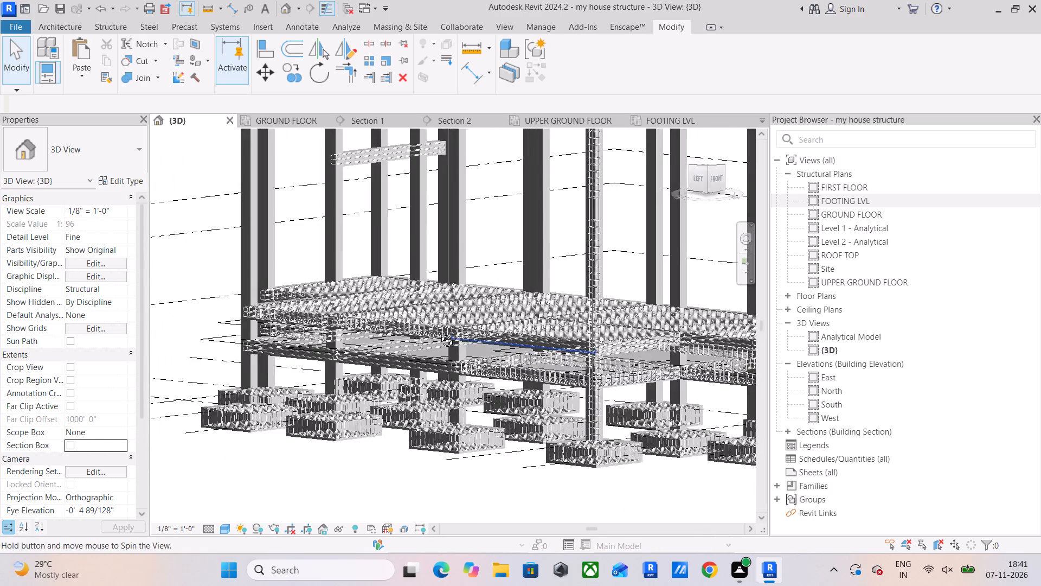
pyautogui.keyDown('shift'); pyautogui.moveTo(439, 333); pyautogui.dragTo(666, 334, button='middle'); pyautogui.keyUp('shift')
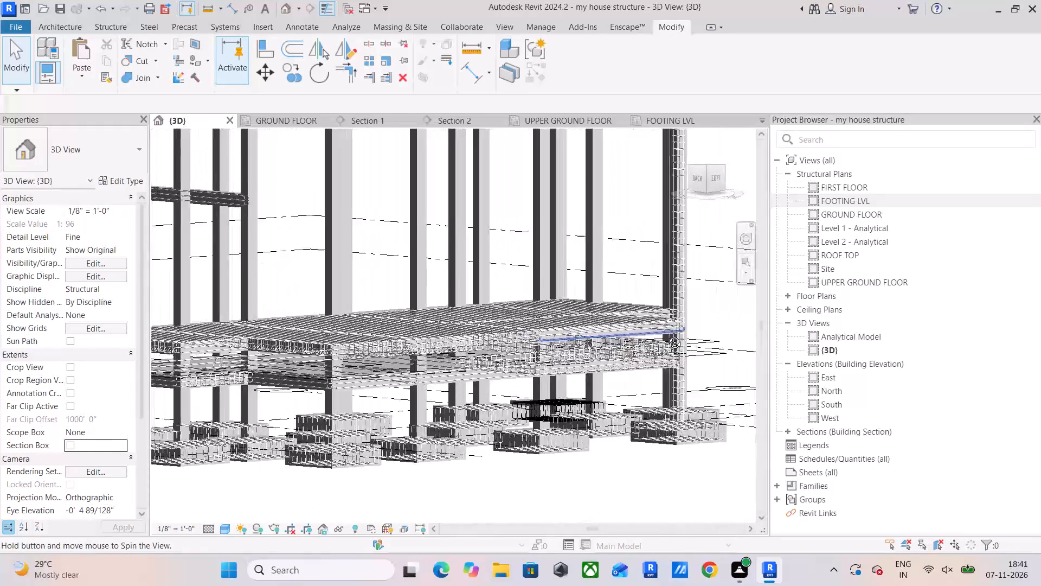
pyautogui.keyDown('shift'); pyautogui.moveTo(666, 334); pyautogui.dragTo(391, 330, button='middle'); pyautogui.keyUp('shift')
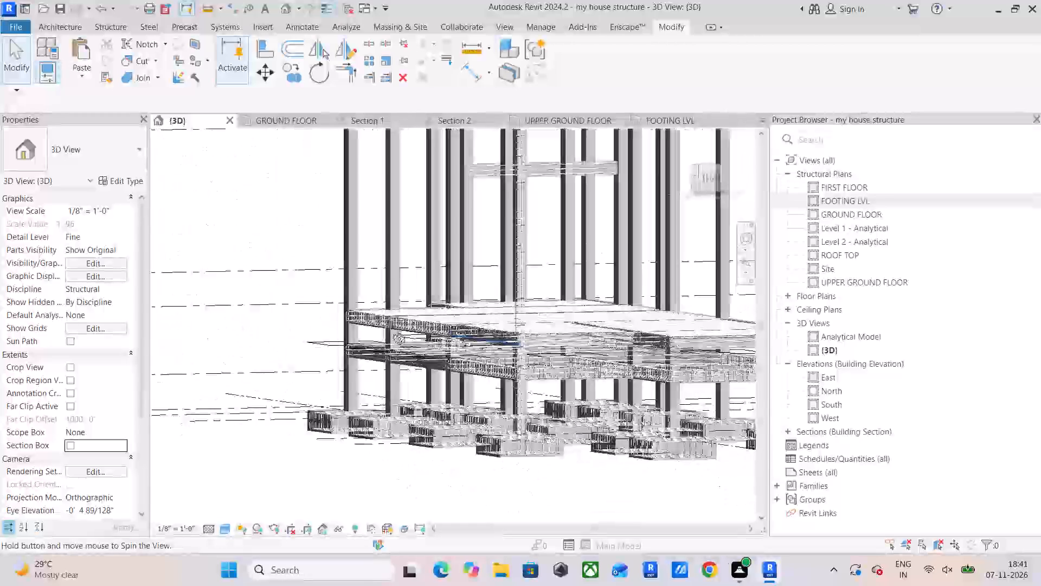
pyautogui.keyDown('shift'); pyautogui.moveTo(391, 330); pyautogui.dragTo(243, 359, button='middle'); pyautogui.keyUp('shift')
pyautogui.scroll(-2, 551, 362)
pyautogui.scroll(12, 436, 413)
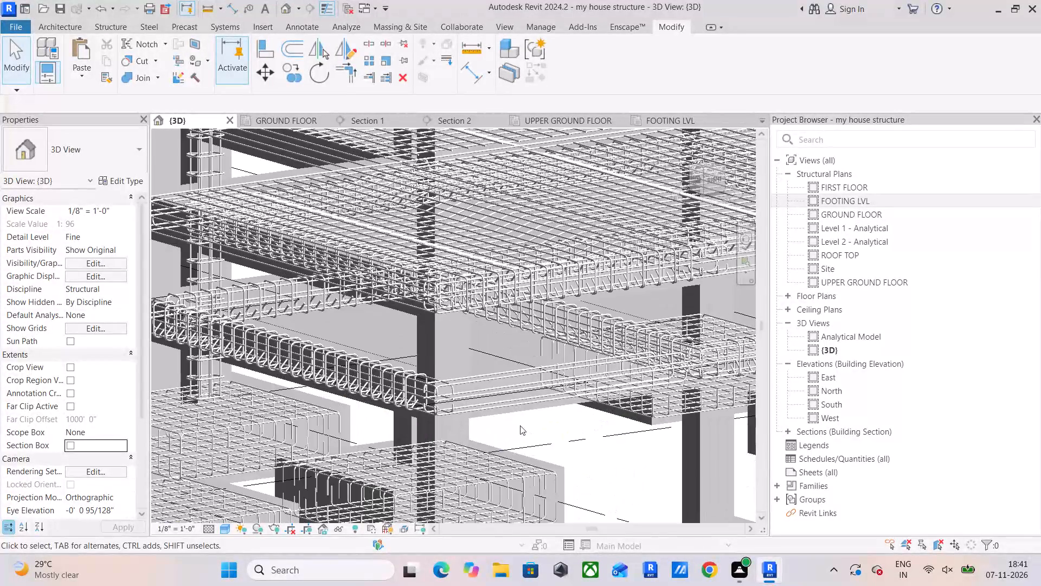
pyautogui.scroll(3, 520, 425)
pyautogui.keyDown('shift'); pyautogui.moveTo(519, 399); pyautogui.dragTo(467, 402, button='middle'); pyautogui.keyUp('shift')
pyautogui.scroll(-2, 469, 373)
pyautogui.moveTo(469, 373); pyautogui.dragTo(665, 384, button='middle')
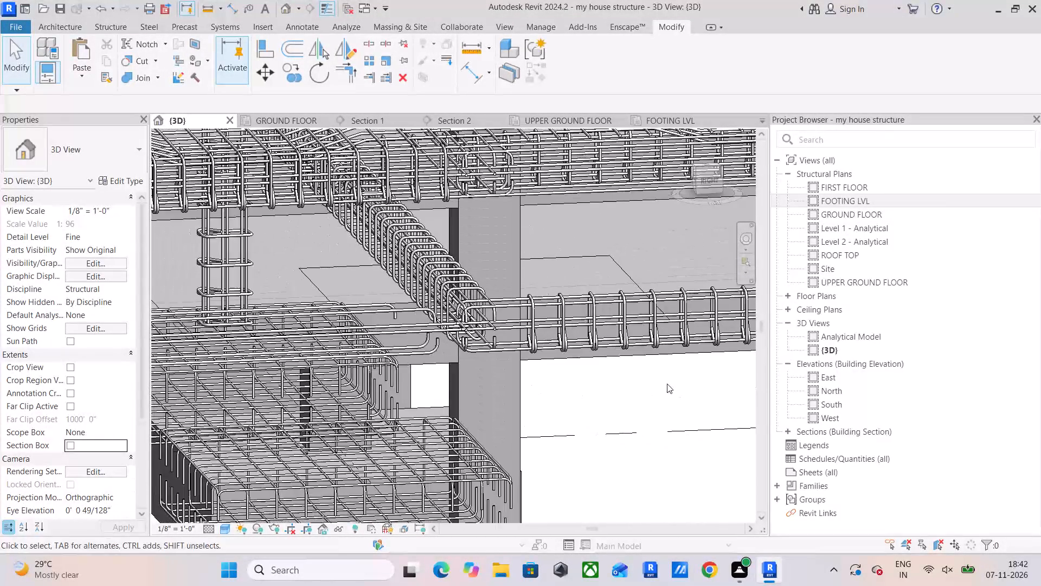
pyautogui.click(410, 315)
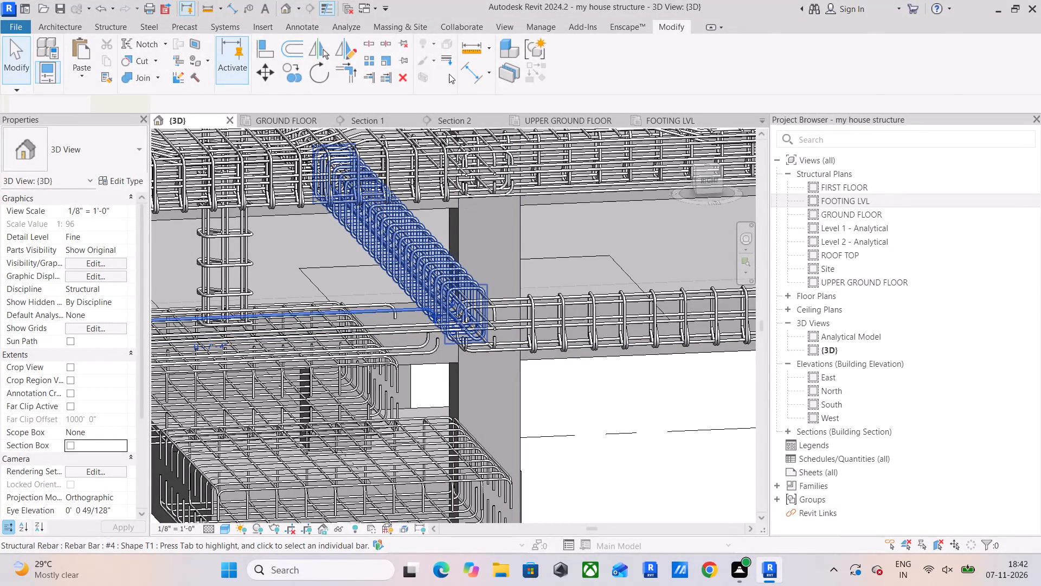
pyautogui.click(399, 78)
# From the right side, raise the section box above the UPPER GROUND FLOOR beam and extend it well past the grid line 1 column.
pyautogui.scroll(5, 485, 365)
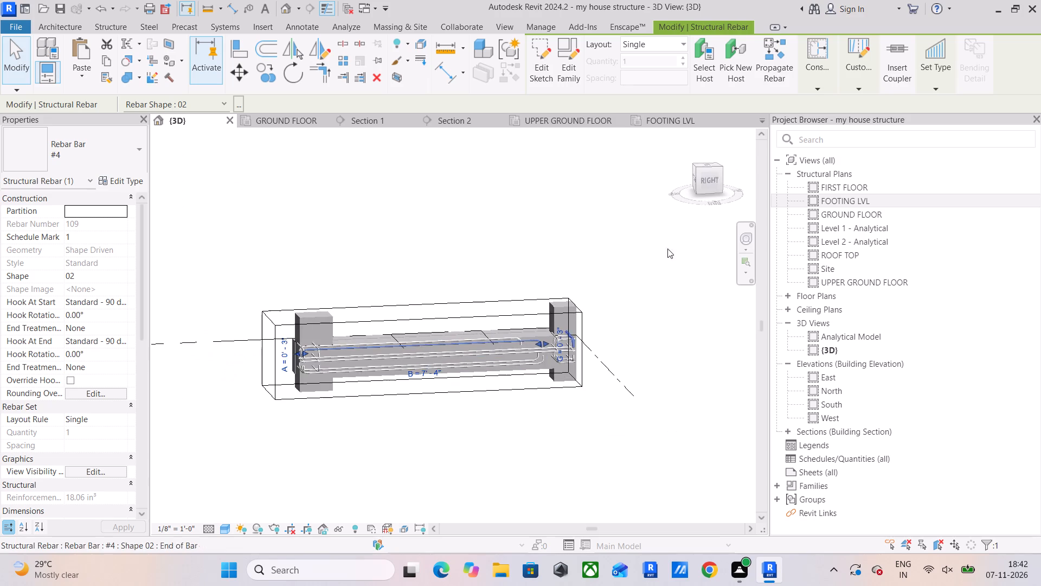
pyautogui.click(706, 181)
pyautogui.scroll(-2, 547, 283)
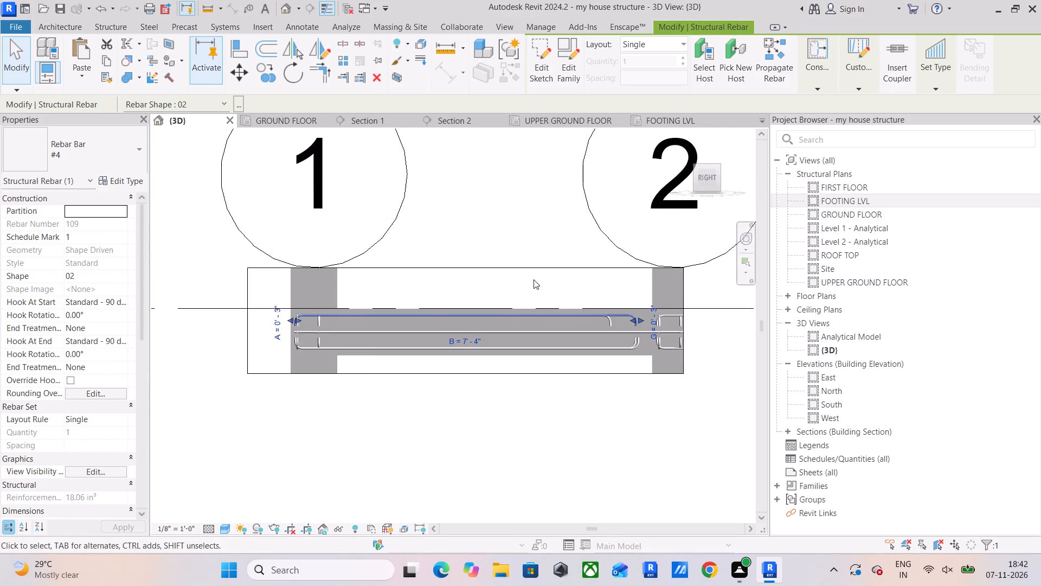
pyautogui.click(522, 272)
pyautogui.moveTo(470, 262); pyautogui.dragTo(481, 207)
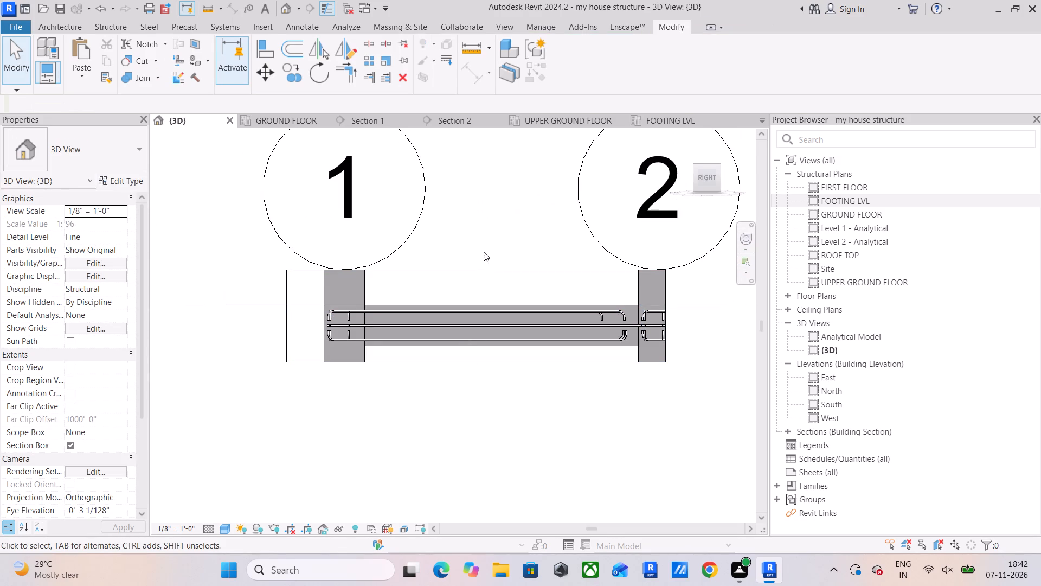
pyautogui.moveTo(484, 261); pyautogui.dragTo(484, 267)
pyautogui.click(484, 267)
pyautogui.moveTo(475, 265); pyautogui.dragTo(472, 150)
pyautogui.scroll(-5, 477, 176)
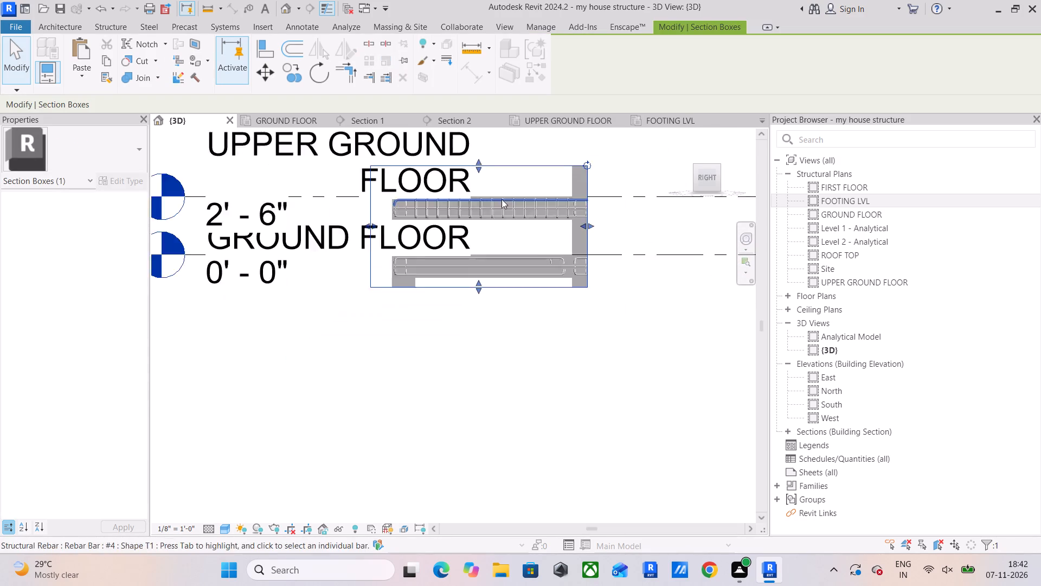
pyautogui.moveTo(502, 199); pyautogui.dragTo(484, 288, button='middle')
pyautogui.scroll(5, 418, 319)
pyautogui.moveTo(317, 308); pyautogui.dragTo(229, 298)
pyautogui.scroll(-5, 376, 303)
pyautogui.moveTo(563, 313); pyautogui.dragTo(805, 302, button='middle')
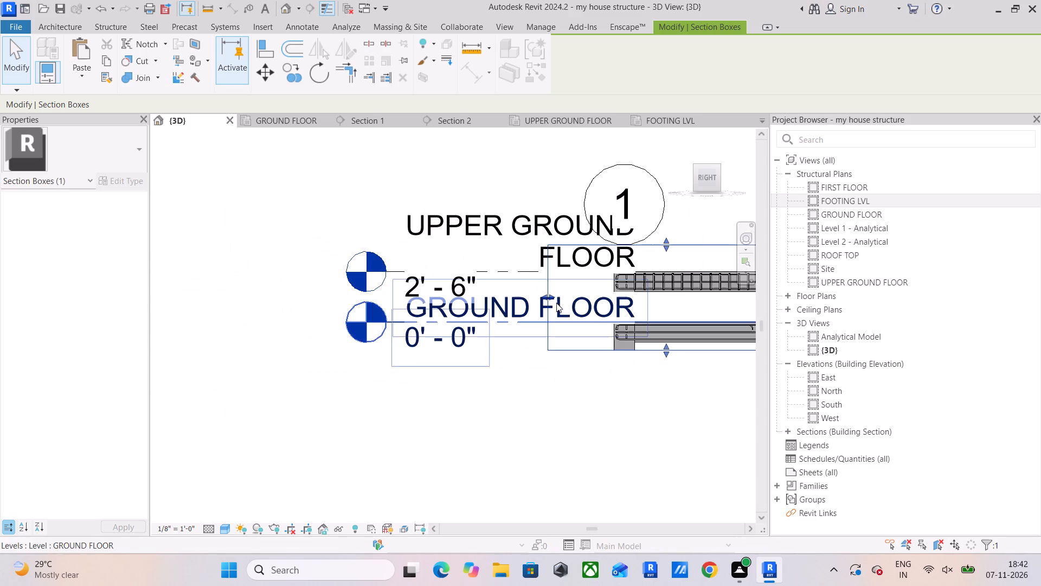
pyautogui.moveTo(543, 297); pyautogui.dragTo(281, 291)
pyautogui.scroll(5, 761, 302)
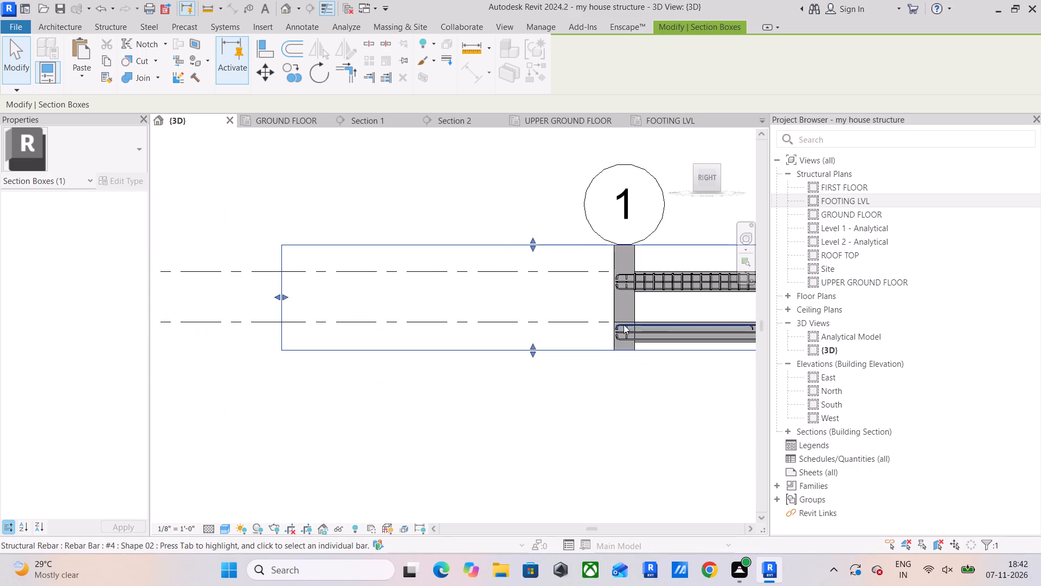
# Align the lower beam's top bar hook with the upper beam's bar hook at the grid line 1 column, saving the project when reminded.
pyautogui.moveTo(442, 300); pyautogui.dragTo(358, 288, button='middle')
pyautogui.scroll(7, 461, 285)
pyautogui.moveTo(640, 328); pyautogui.dragTo(408, 289, button='middle')
pyautogui.scroll(7, 466, 324)
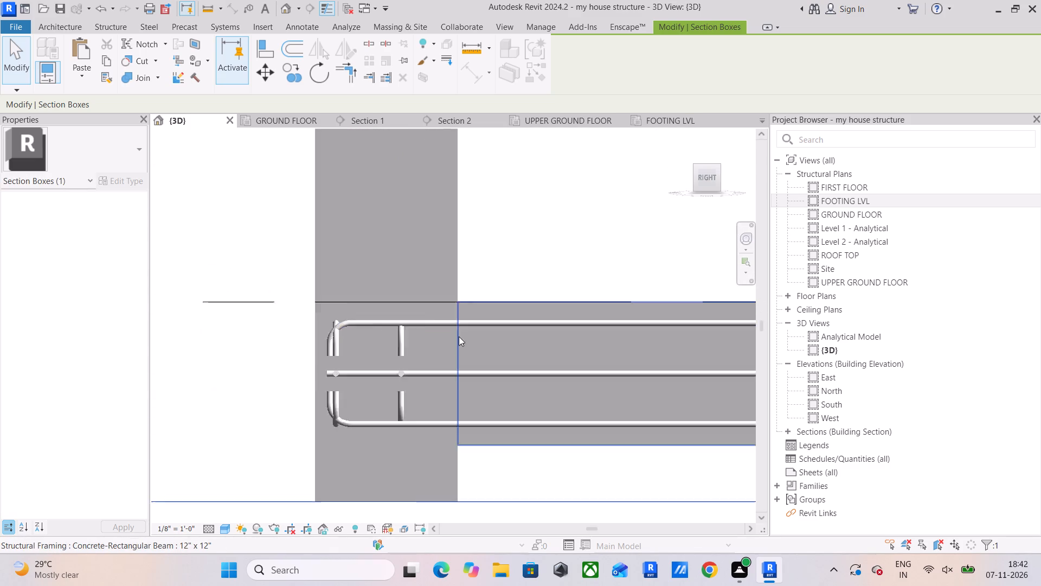
pyautogui.scroll(1, 459, 336)
pyautogui.moveTo(420, 307); pyautogui.dragTo(456, 432, button='middle')
pyautogui.moveTo(455, 246); pyautogui.dragTo(467, 305, button='middle')
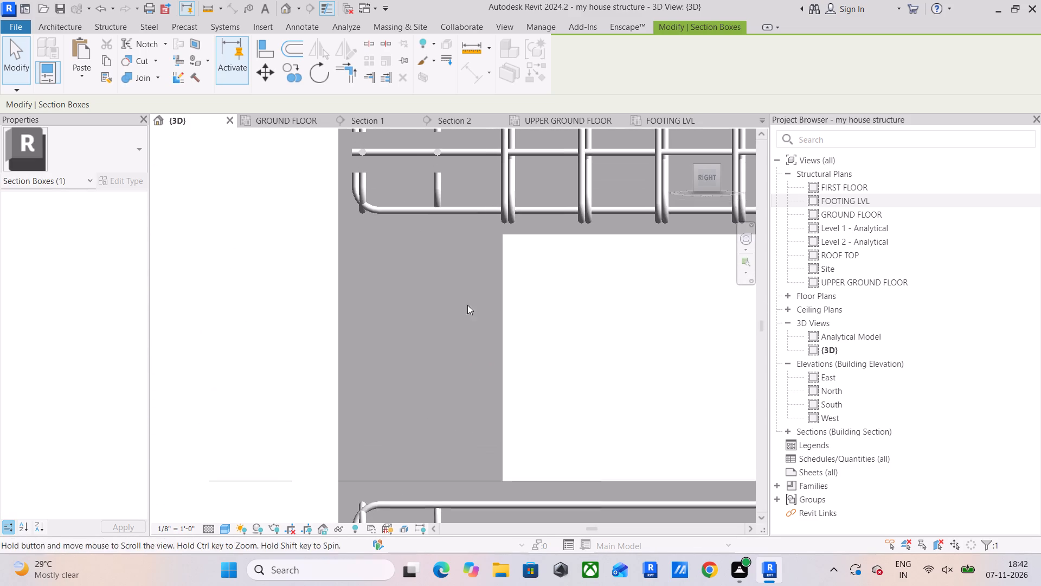
pyautogui.moveTo(467, 305); pyautogui.dragTo(465, 305, button='middle')
pyautogui.click(267, 38)
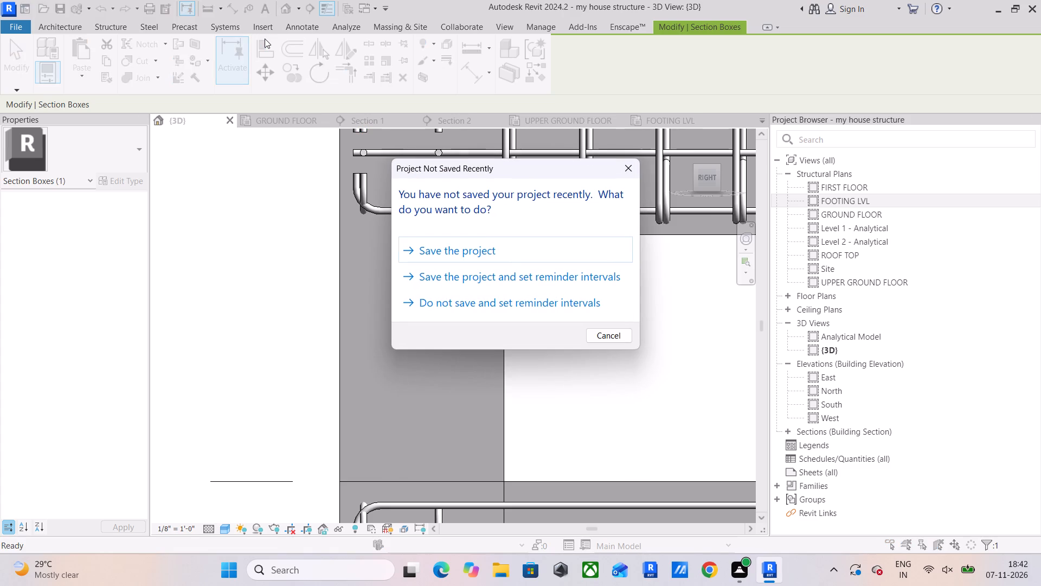
pyautogui.click(454, 250)
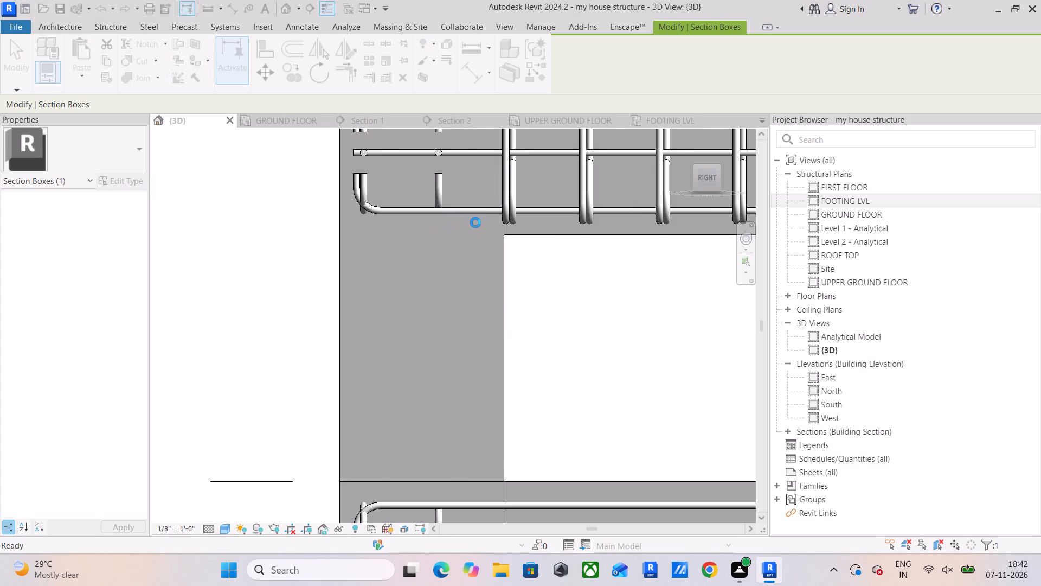
pyautogui.click(349, 188)
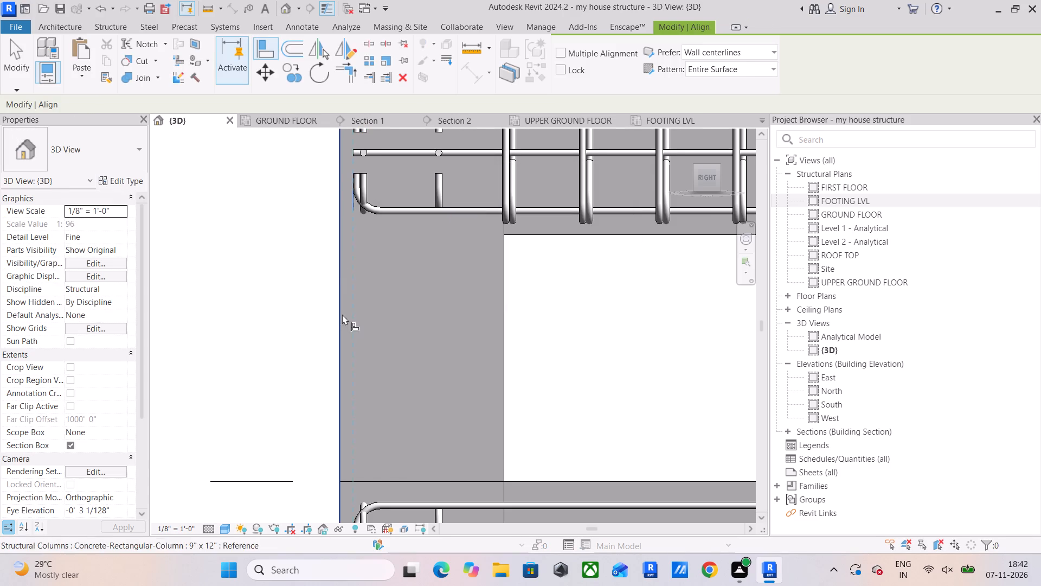
pyautogui.moveTo(342, 314); pyautogui.dragTo(400, 139, button='middle')
pyautogui.scroll(4, 433, 370)
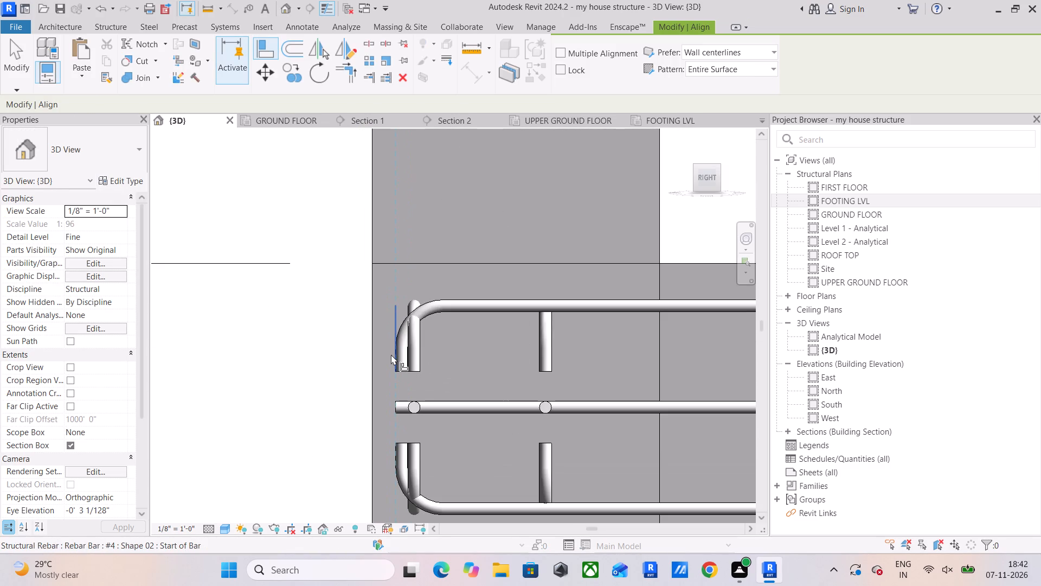
pyautogui.click(391, 354)
# Leave Align and extend the section box past the grid line 2 column to expose the full column and the adjoining beams.
pyautogui.scroll(-3, 437, 372)
pyautogui.moveTo(449, 371); pyautogui.dragTo(261, 315, button='middle')
pyautogui.scroll(-5, 370, 312)
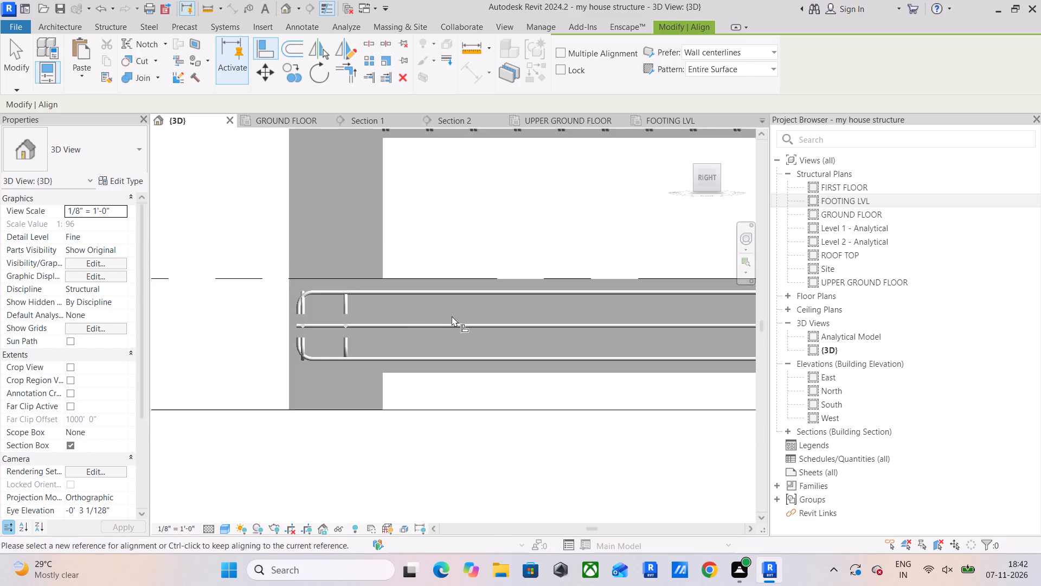
pyautogui.scroll(-3, 452, 316)
pyautogui.moveTo(423, 336); pyautogui.dragTo(187, 347, button='middle')
pyautogui.moveTo(467, 319); pyautogui.dragTo(362, 348, button='middle')
pyautogui.scroll(4, 450, 294)
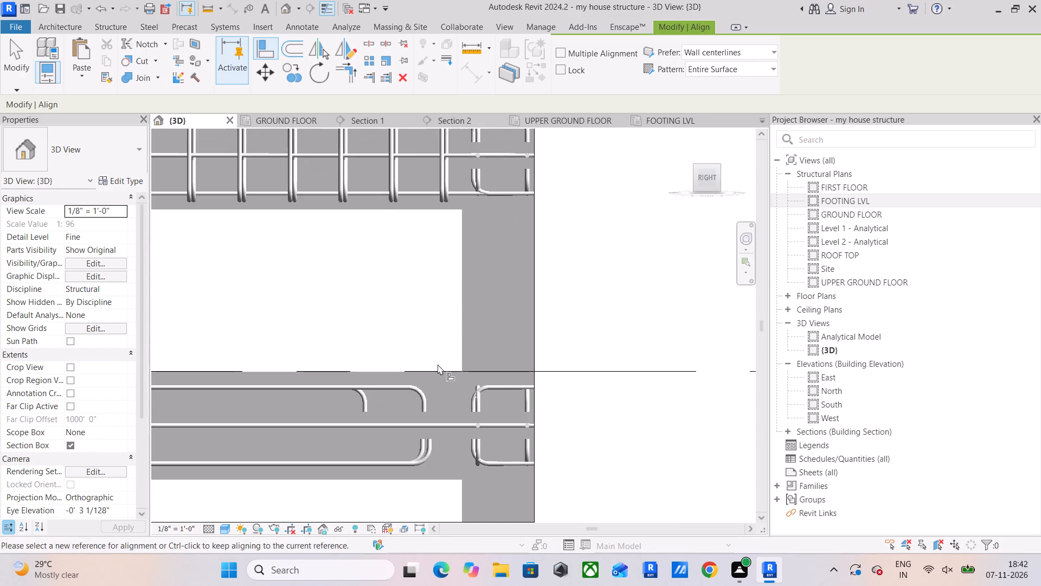
pyautogui.moveTo(450, 304); pyautogui.dragTo(419, 337, button='middle')
pyautogui.scroll(4, 467, 185)
pyautogui.moveTo(460, 211); pyautogui.dragTo(395, 232, button='middle')
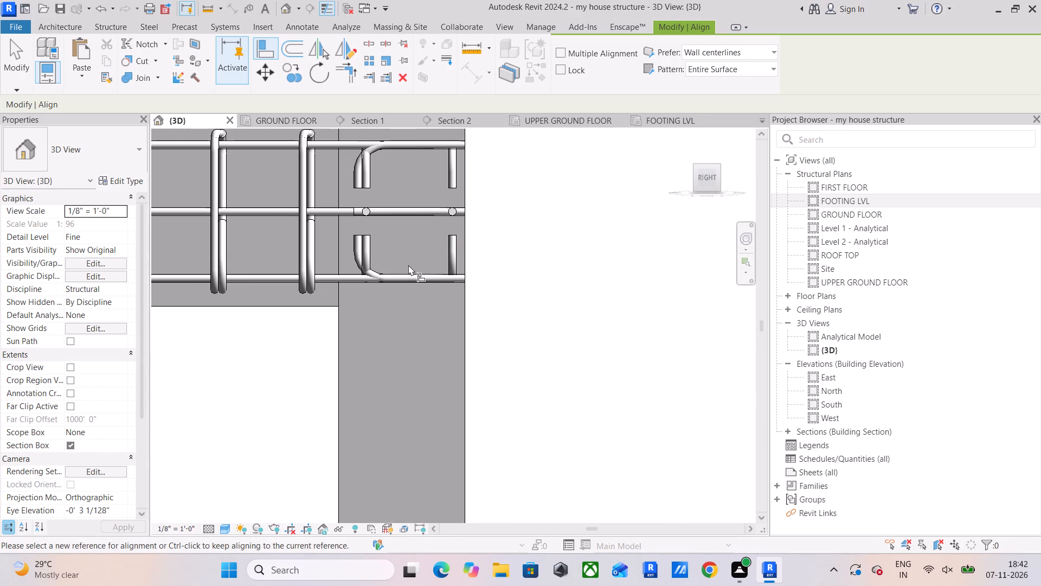
pyautogui.scroll(-4, 425, 270)
pyautogui.moveTo(15, 66); pyautogui.dragTo(21, 81)
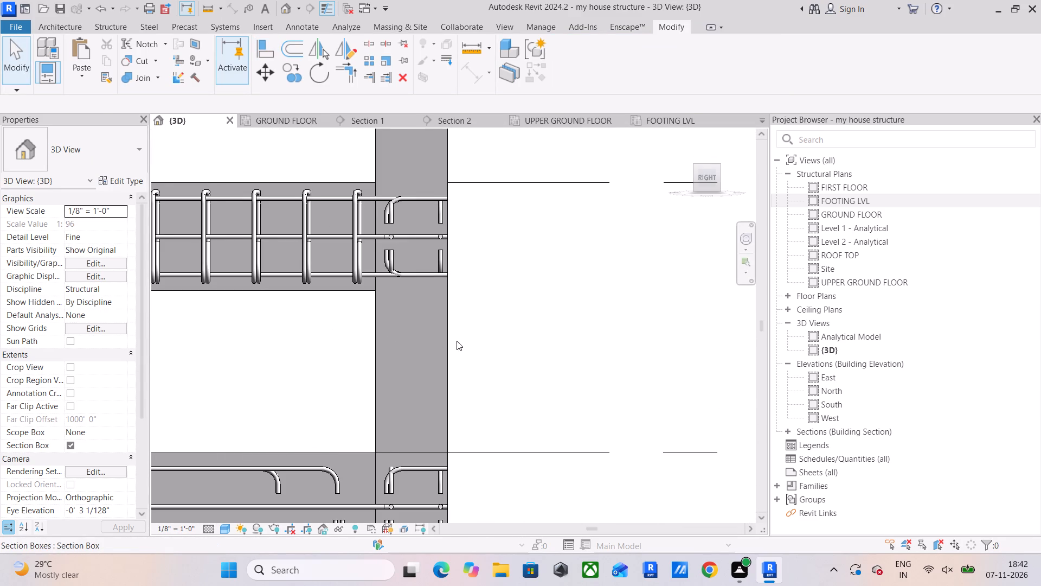
pyautogui.scroll(-5, 401, 407)
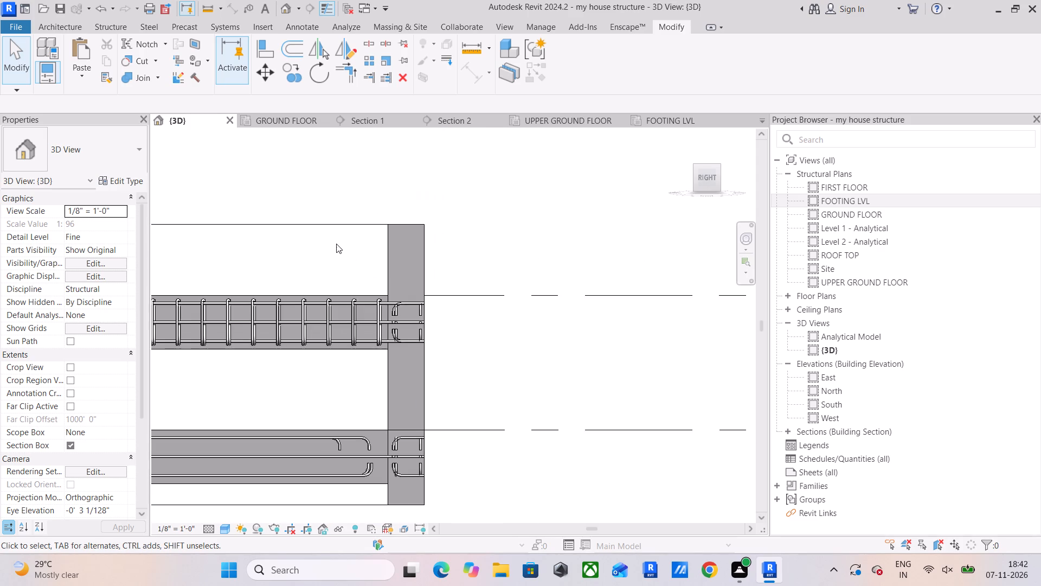
pyautogui.click(338, 230)
pyautogui.moveTo(432, 364); pyautogui.dragTo(505, 364)
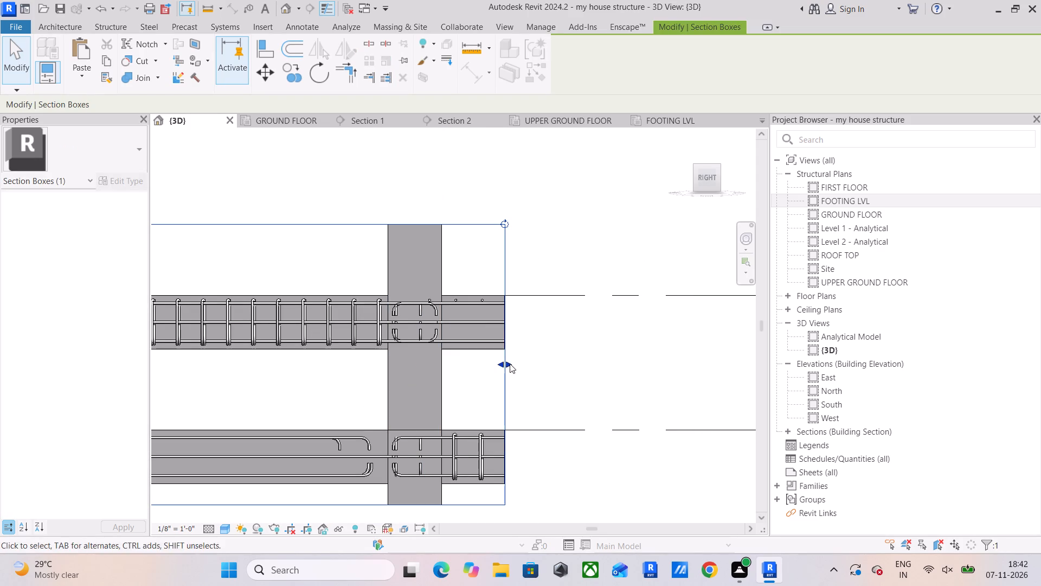
pyautogui.moveTo(510, 364); pyautogui.dragTo(698, 369)
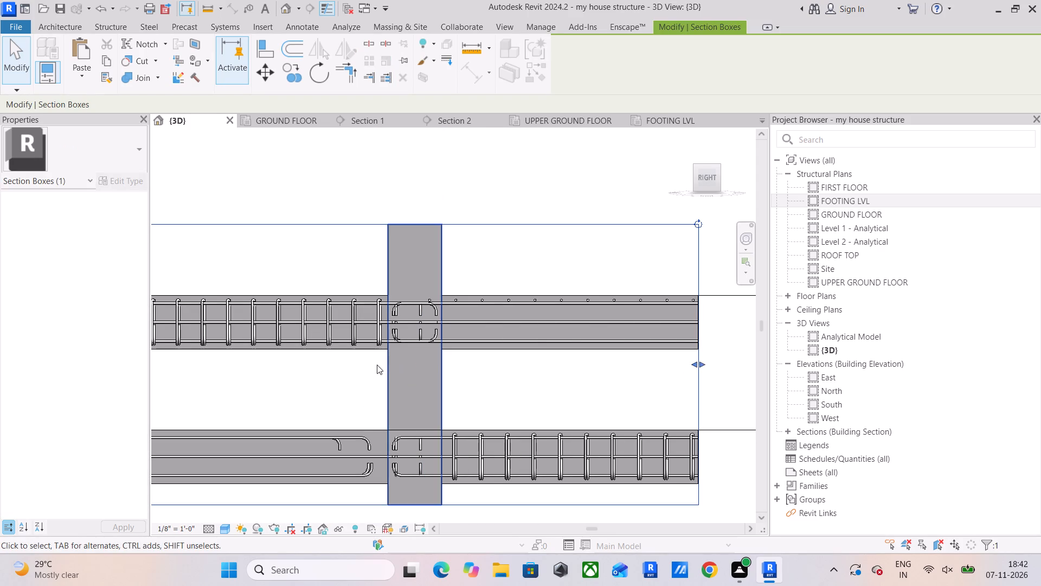
# Align the longer top bar's hook of the lower beam with the upper beam's bar hook inside the grid line 2 column.
pyautogui.scroll(4, 351, 379)
pyautogui.moveTo(375, 418); pyautogui.dragTo(406, 352, button='middle')
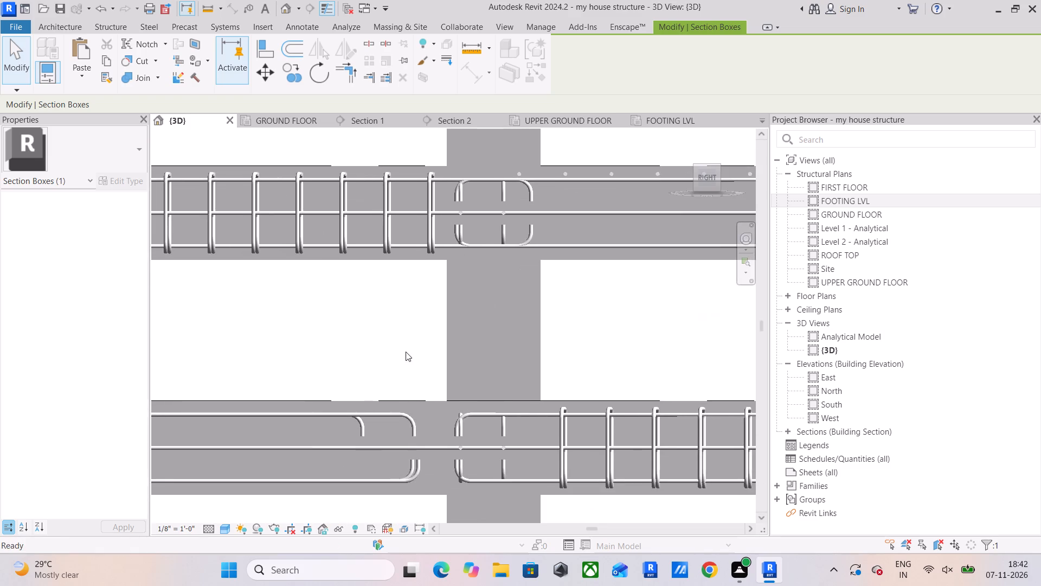
pyautogui.click(268, 50)
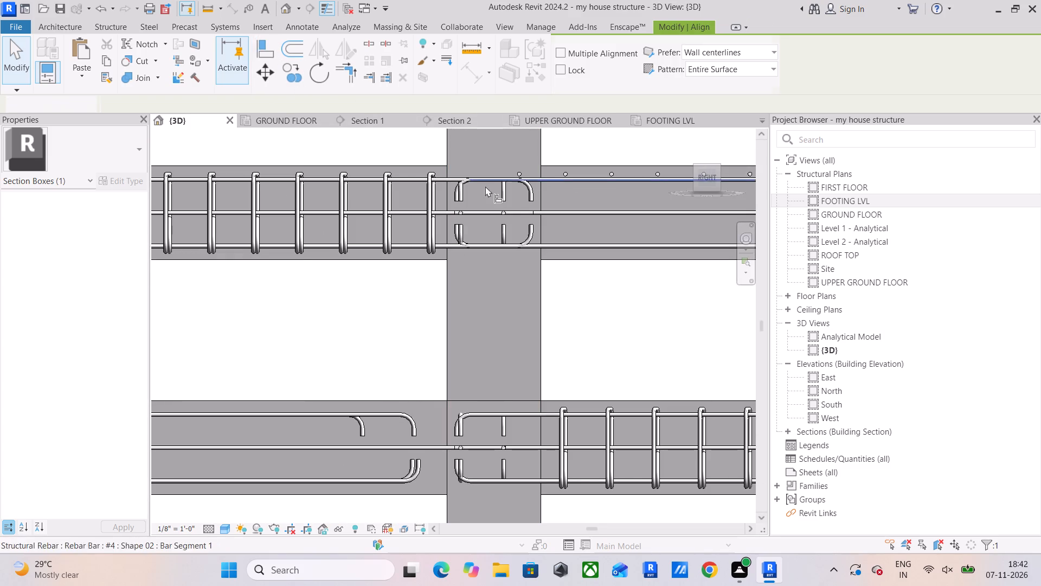
pyautogui.scroll(4, 511, 194)
pyautogui.click(549, 189)
pyautogui.moveTo(517, 284); pyautogui.dragTo(560, 130, button='middle')
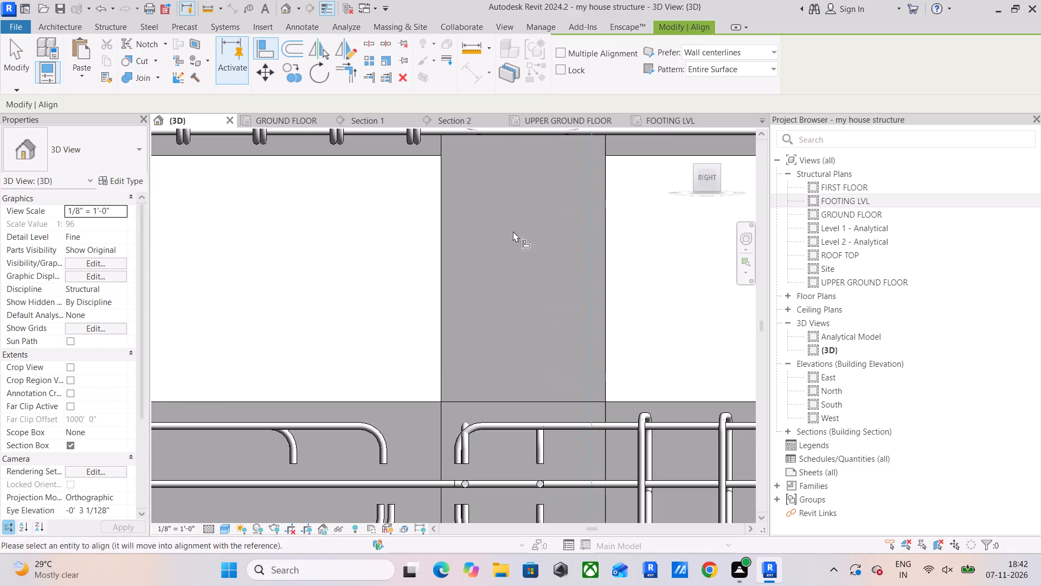
pyautogui.click(384, 443)
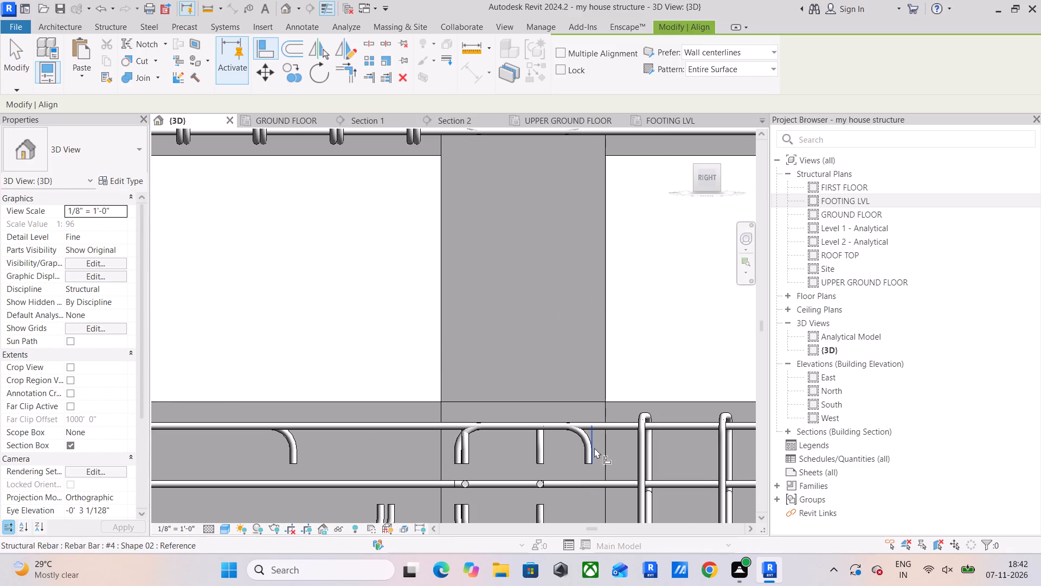
# Align the lower beam's shorter top bar hook and both bottom bar hooks with the aligned top hook inside the grid line 2 column.
pyautogui.click(593, 448)
pyautogui.click(298, 460)
pyautogui.moveTo(402, 447); pyautogui.dragTo(484, 255, button='middle')
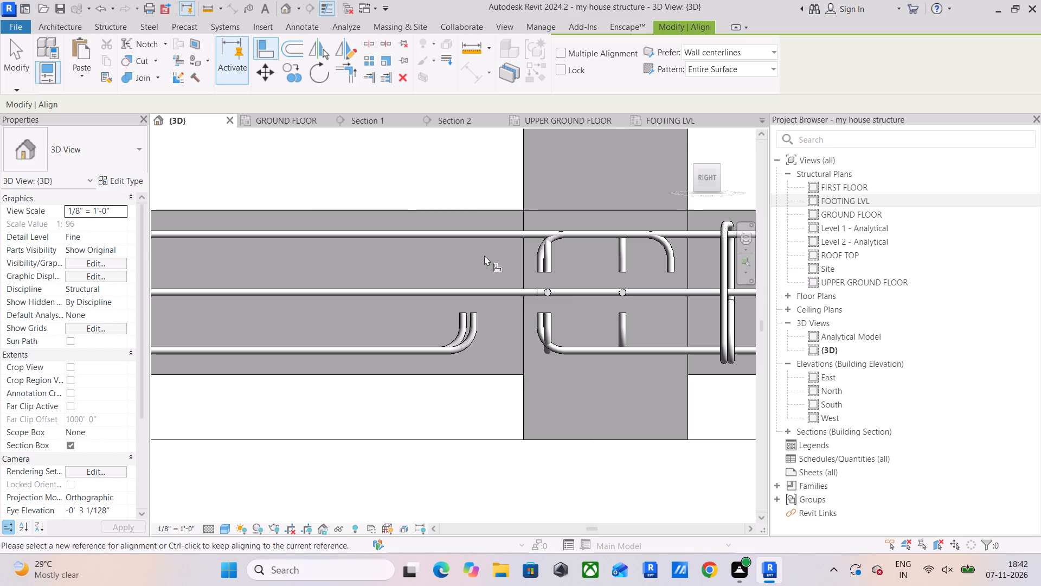
pyautogui.moveTo(677, 265); pyautogui.dragTo(667, 268)
pyautogui.click(479, 334)
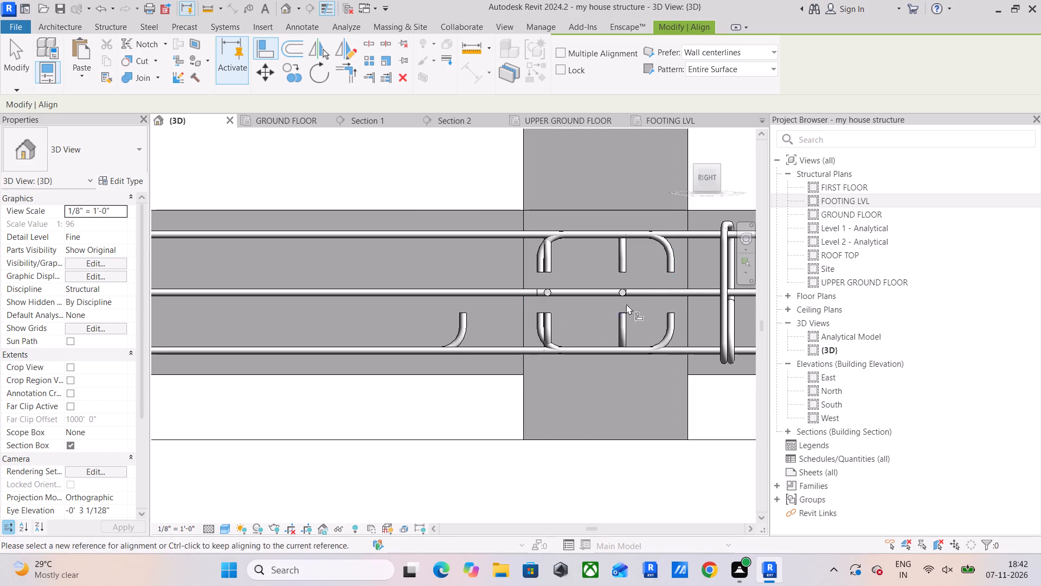
pyautogui.click(673, 262)
pyautogui.click(471, 324)
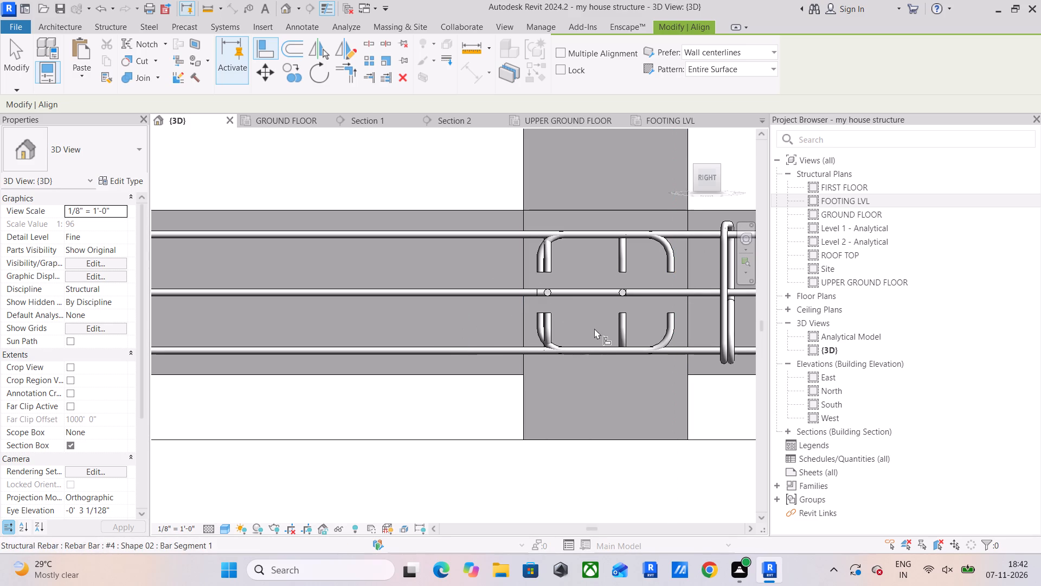
# Copy the UPPER GROUND FLOOR beam's stirrup set between grid lines 1 and 2 down to the GROUND FLOOR beam, using the beam-column corner as reference.
pyautogui.moveTo(594, 330); pyautogui.dragTo(548, 368, button='middle')
pyautogui.scroll(-2, 589, 361)
pyautogui.scroll(-2, 518, 343)
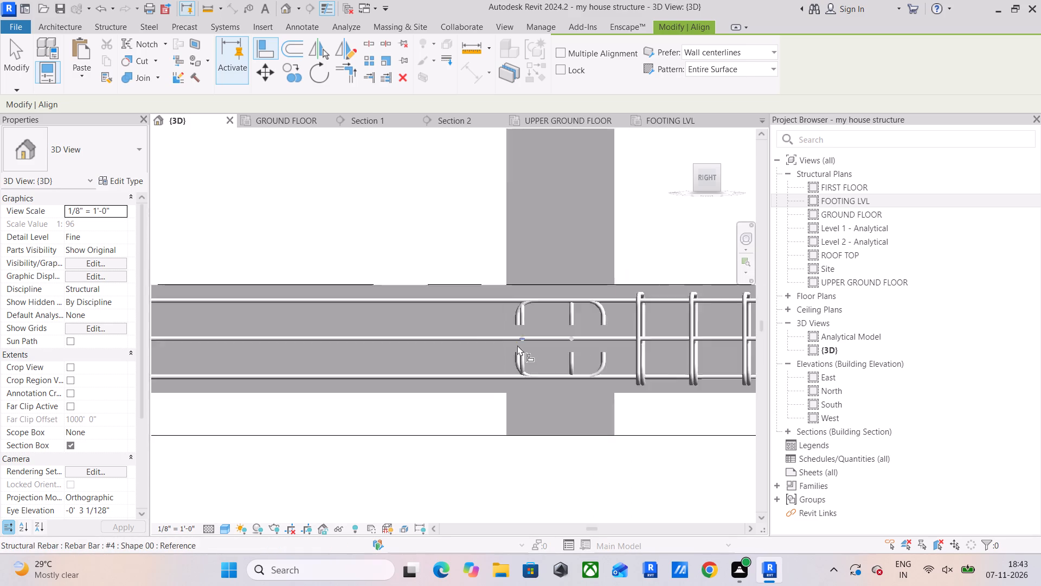
pyautogui.scroll(-6, 517, 345)
pyautogui.moveTo(521, 348); pyautogui.dragTo(530, 394, button='middle')
pyautogui.scroll(3, 532, 263)
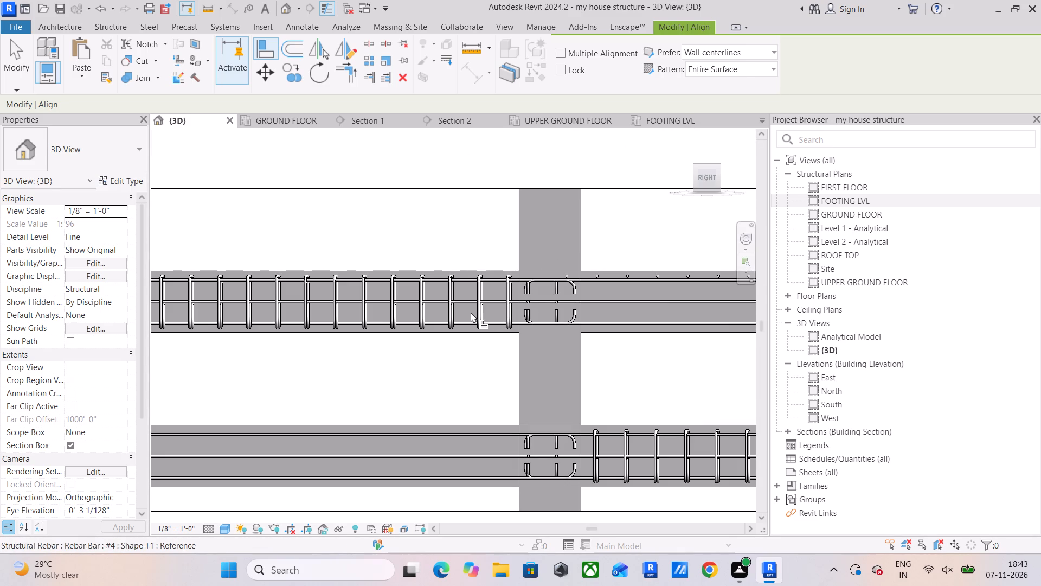
pyautogui.moveTo(471, 312); pyautogui.dragTo(681, 308, button='middle')
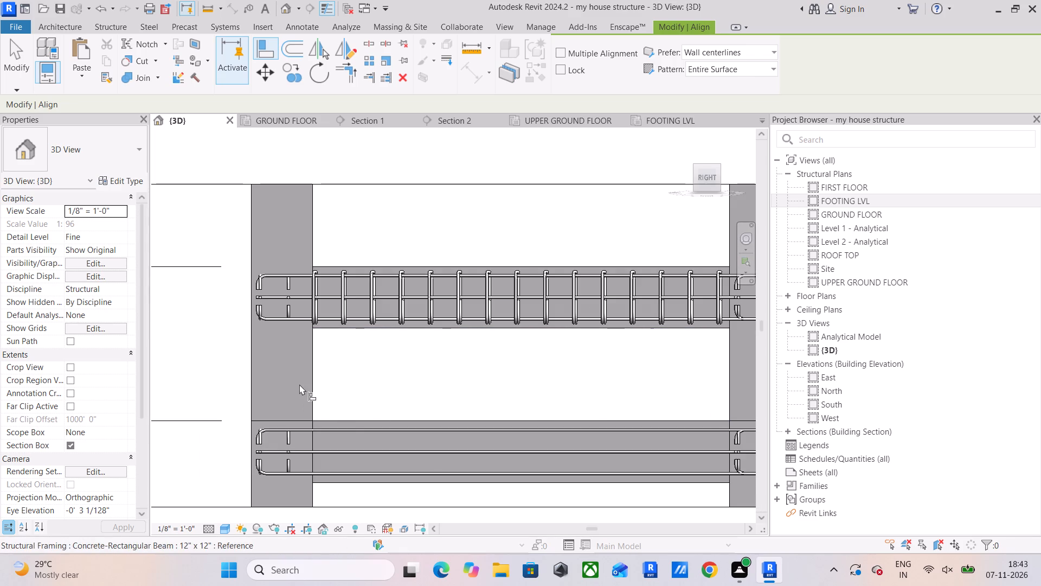
pyautogui.press('Escape')
pyautogui.press('Escape')
pyautogui.click(313, 313)
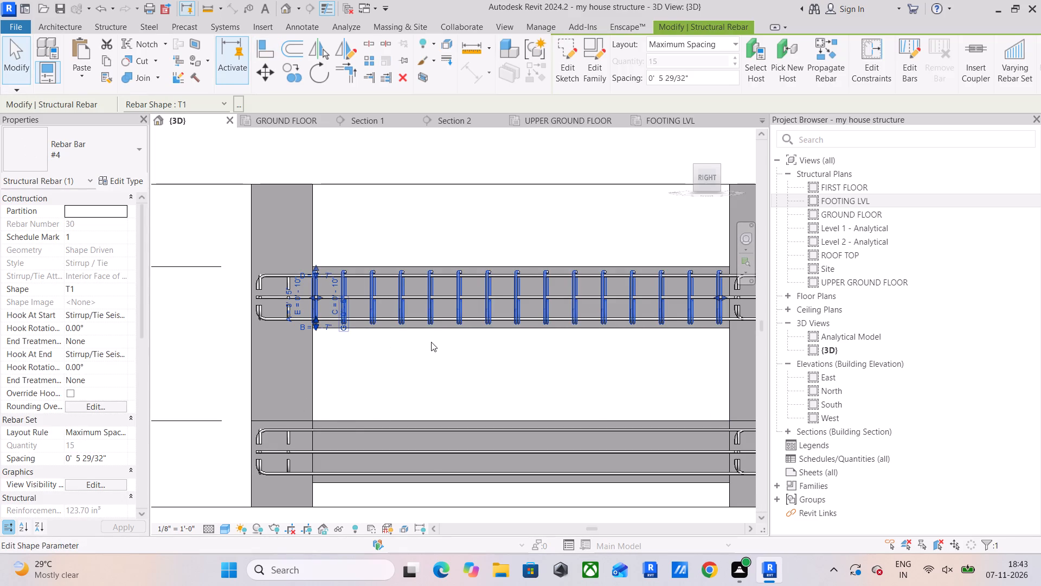
pyautogui.click(296, 72)
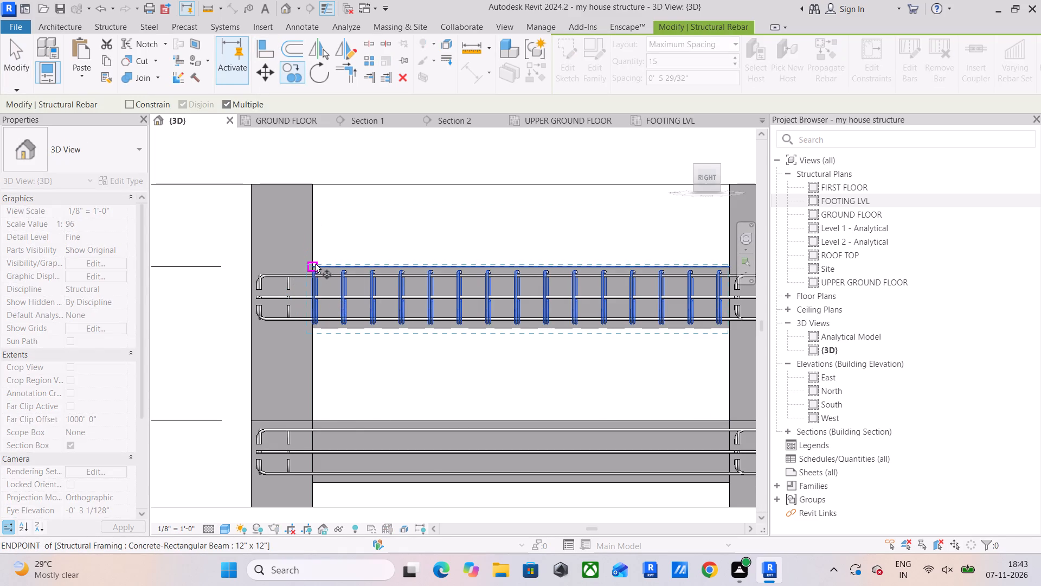
pyautogui.scroll(4, 315, 263)
pyautogui.click(312, 264)
pyautogui.scroll(-5, 308, 285)
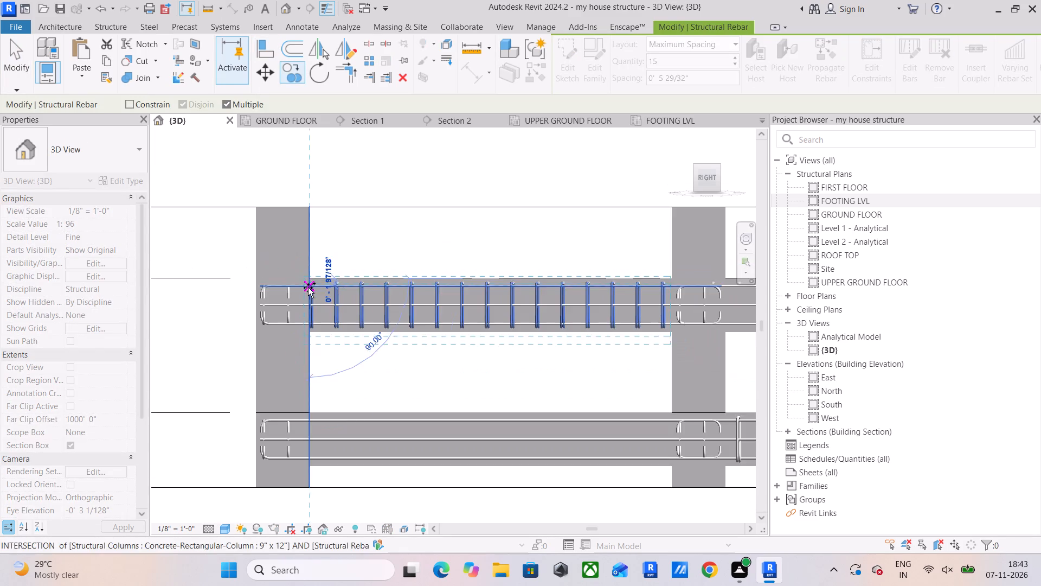
pyautogui.moveTo(312, 283); pyautogui.dragTo(313, 163, button='middle')
pyautogui.scroll(5, 319, 289)
pyautogui.click(307, 296)
pyautogui.press('Escape')
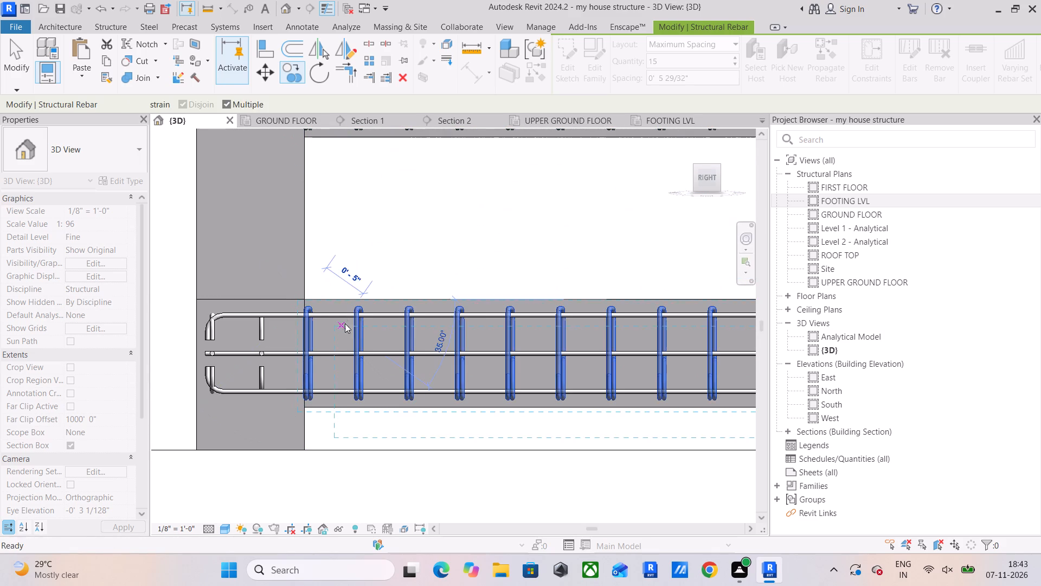
pyautogui.press('Escape')
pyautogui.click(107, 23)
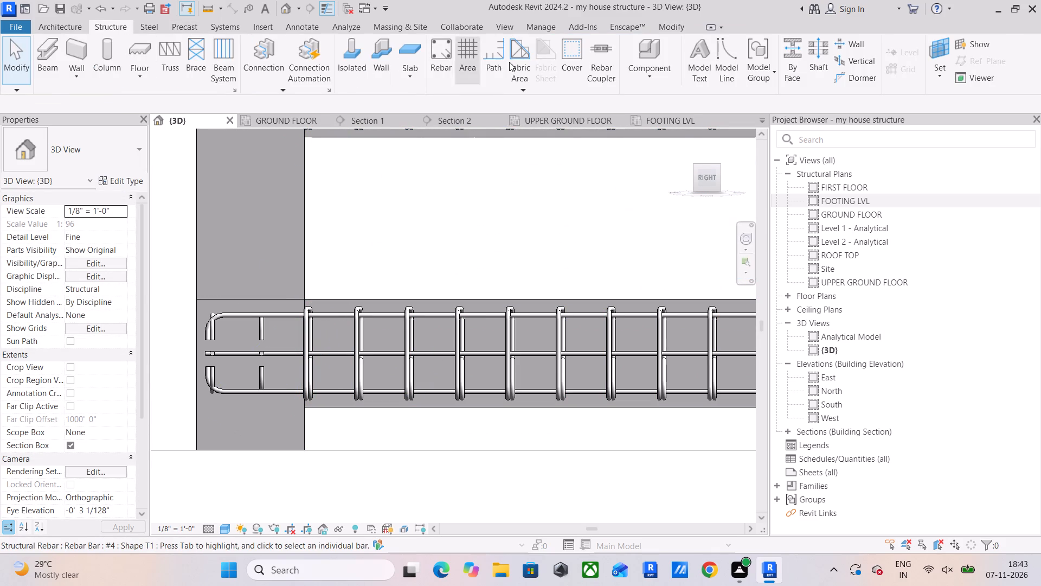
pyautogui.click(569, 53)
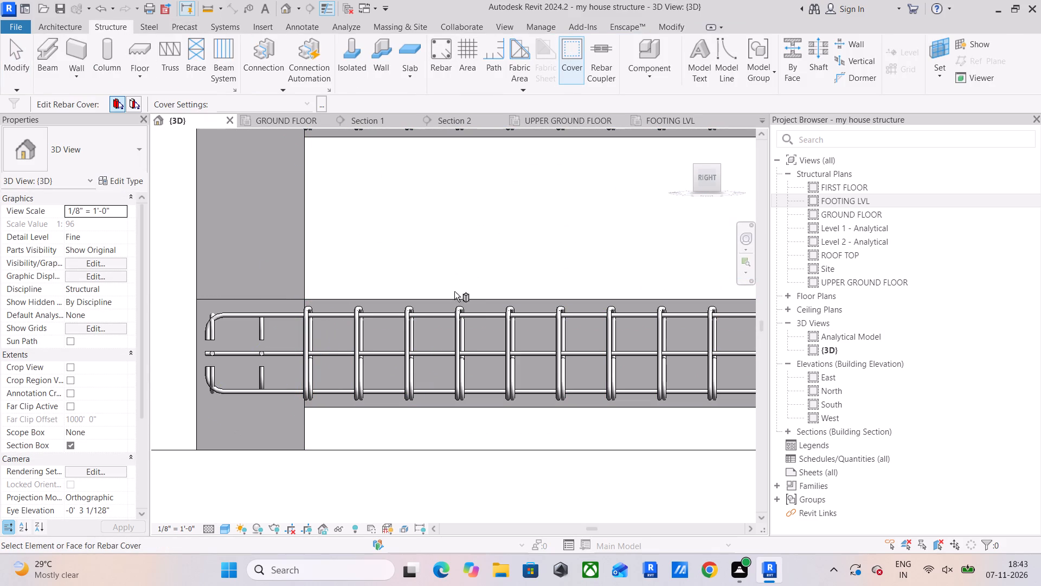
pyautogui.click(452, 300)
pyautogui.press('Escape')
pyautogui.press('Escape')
# Extend the section box past the next column beyond grid line 2, exposing the full column and the adjoining beams.
pyautogui.scroll(-5, 524, 255)
pyautogui.moveTo(479, 273); pyautogui.dragTo(237, 316, button='middle')
pyautogui.scroll(-3, 366, 316)
pyautogui.moveTo(384, 320); pyautogui.dragTo(211, 306, button='middle')
pyautogui.scroll(1, 402, 307)
pyautogui.click(524, 265)
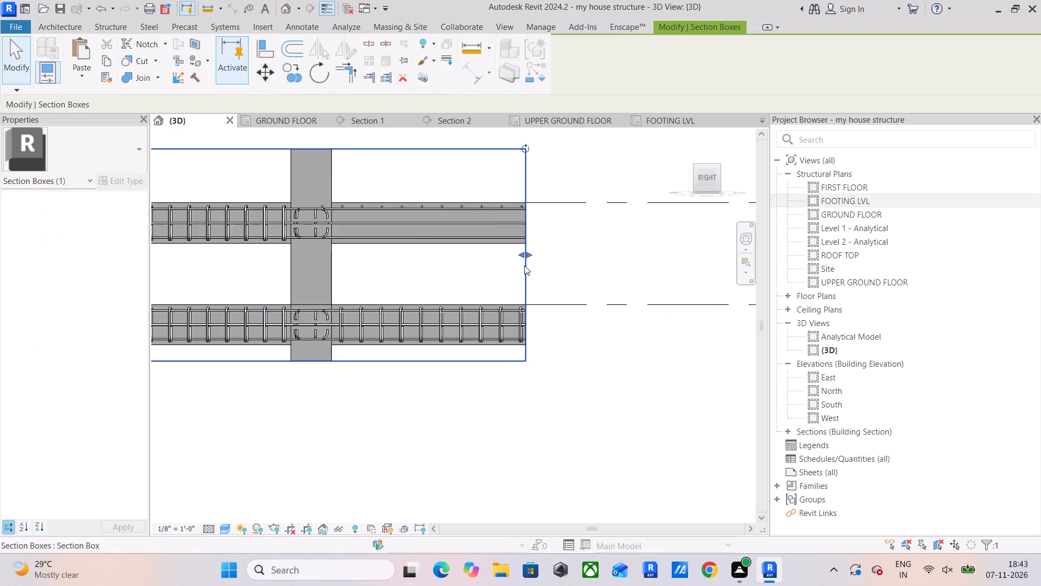
pyautogui.scroll(-5, 524, 265)
pyautogui.moveTo(526, 259); pyautogui.dragTo(703, 261)
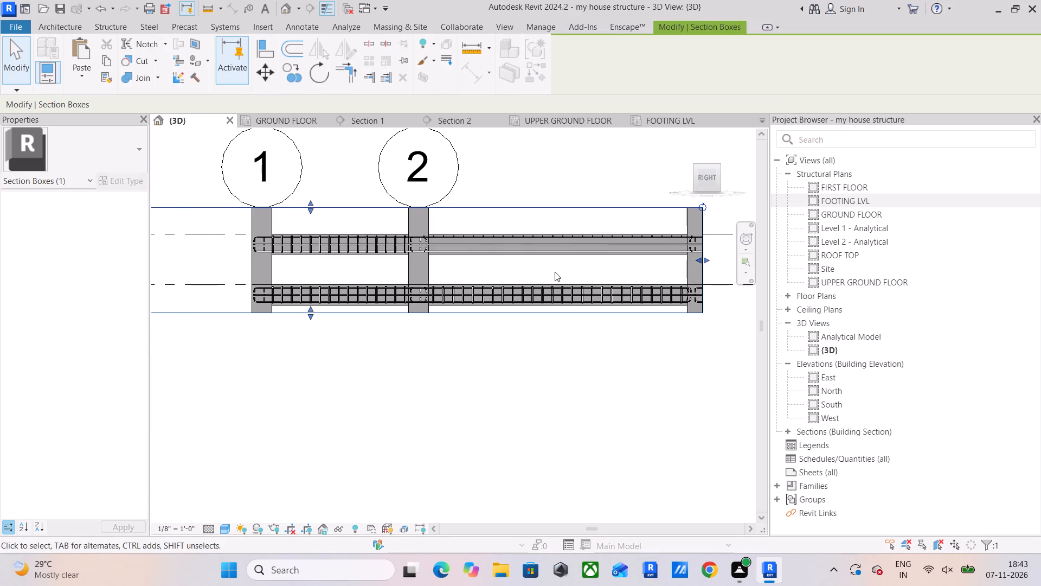
pyautogui.moveTo(622, 273); pyautogui.dragTo(481, 273, button='middle')
pyautogui.scroll(3, 574, 260)
pyautogui.moveTo(564, 262); pyautogui.dragTo(651, 264)
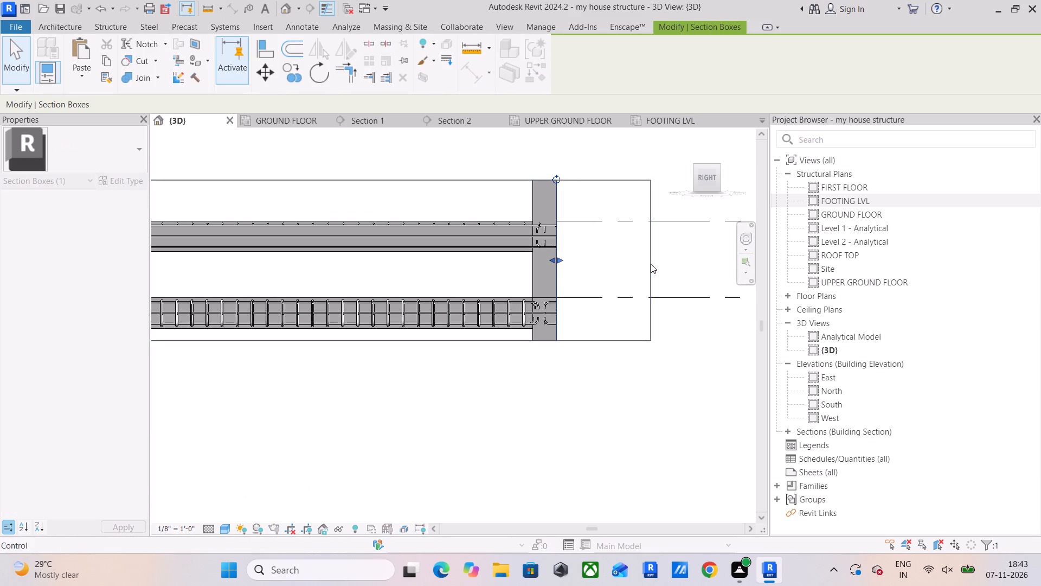
# Align both top bar hooks of the lower beam with the upper beam's bar hook inside the column following grid line 2.
pyautogui.scroll(5, 514, 310)
pyautogui.moveTo(540, 313); pyautogui.dragTo(465, 348, button='middle')
pyautogui.moveTo(489, 310); pyautogui.dragTo(473, 340, button='middle')
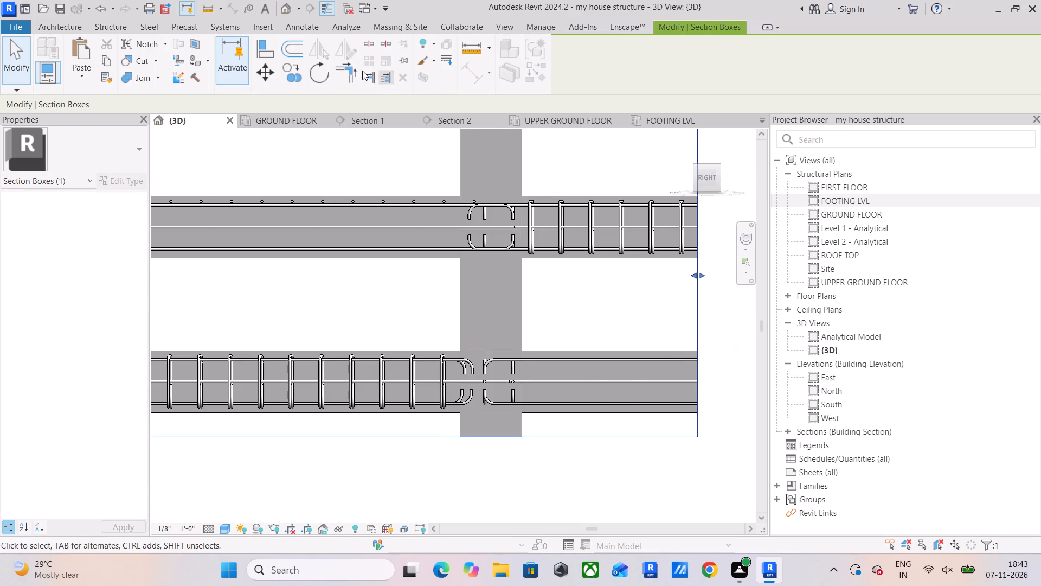
pyautogui.click(272, 53)
pyautogui.scroll(5, 486, 161)
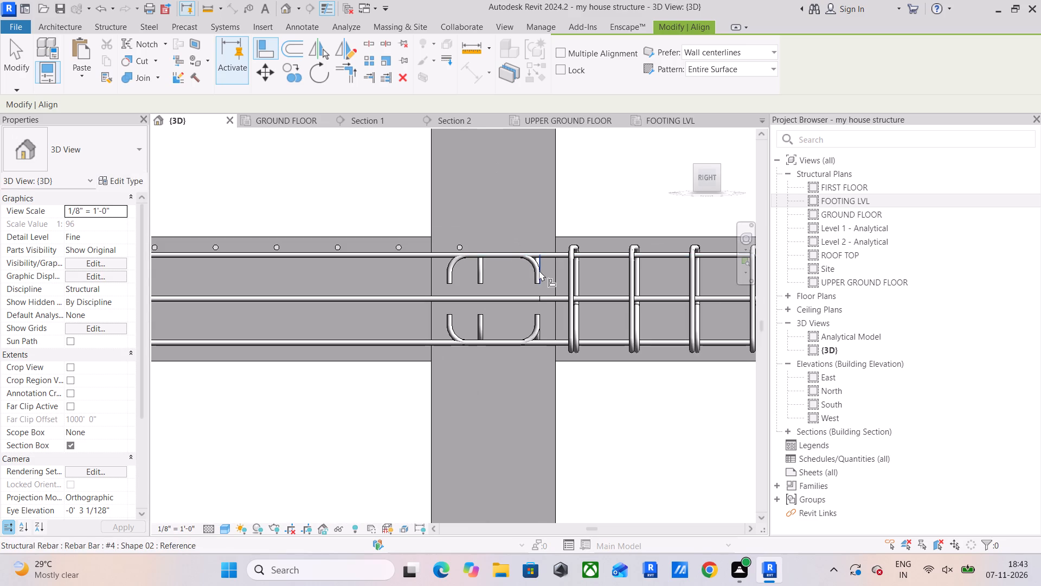
pyautogui.click(541, 272)
pyautogui.moveTo(543, 295); pyautogui.dragTo(547, 114, button='middle')
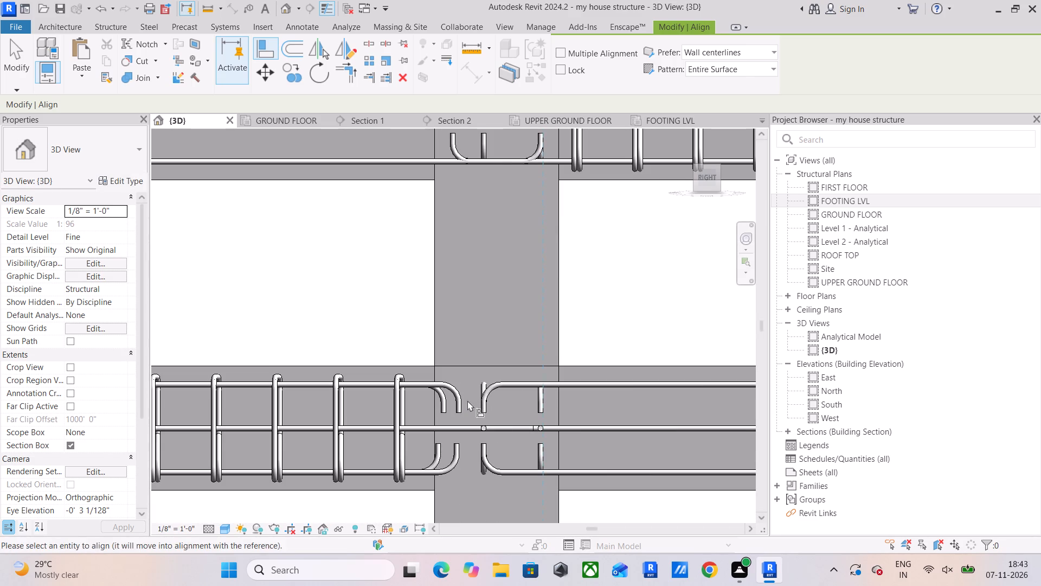
pyautogui.click(467, 402)
pyautogui.scroll(4, 543, 403)
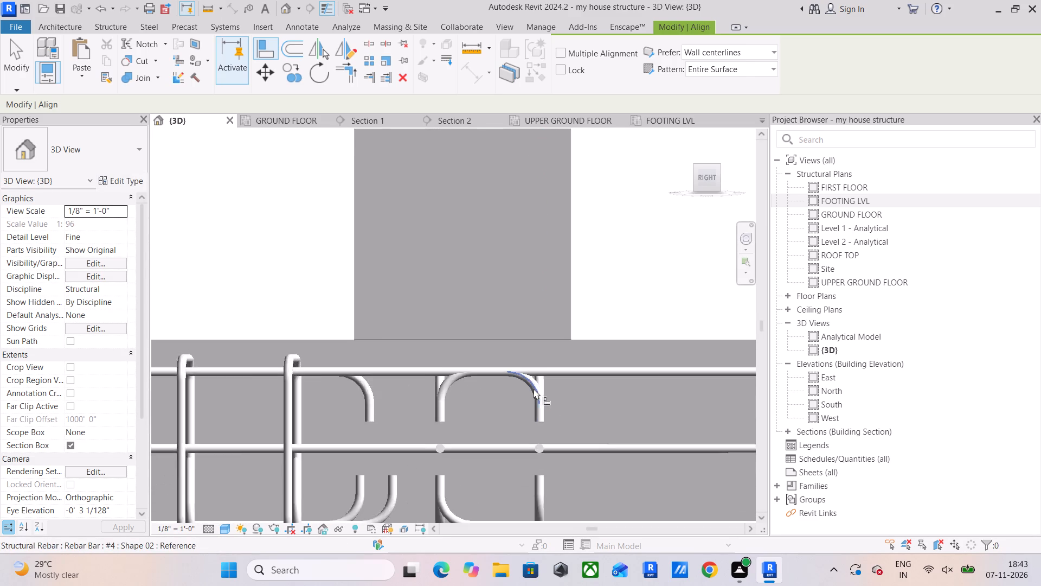
pyautogui.scroll(1, 534, 388)
pyautogui.click(548, 410)
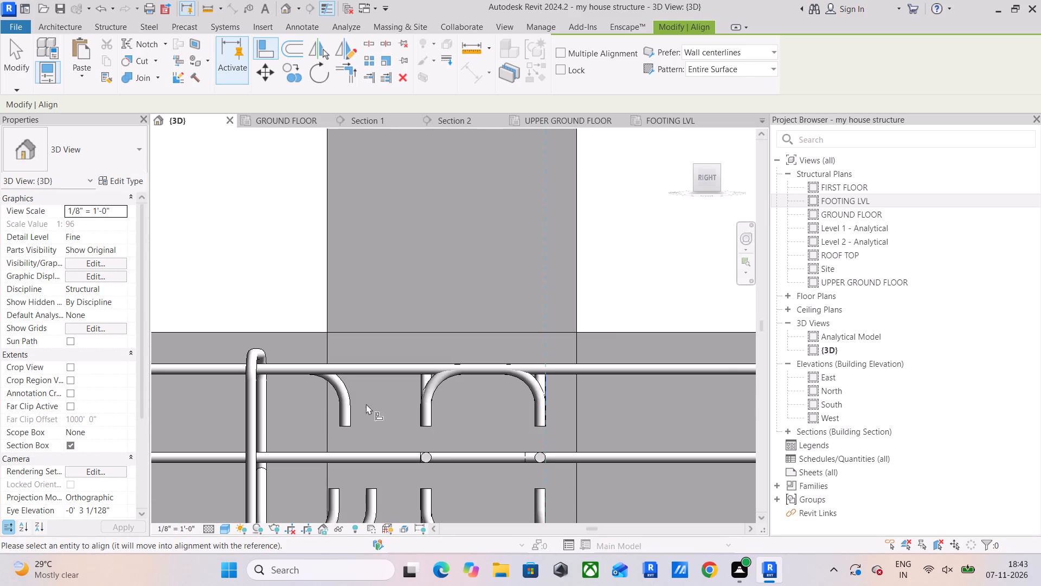
pyautogui.click(355, 412)
# Align both bottom bar hooks of the lower beam with its aligned top hook inside the same column, and leave Align.
pyautogui.moveTo(363, 409); pyautogui.dragTo(400, 272, button='middle')
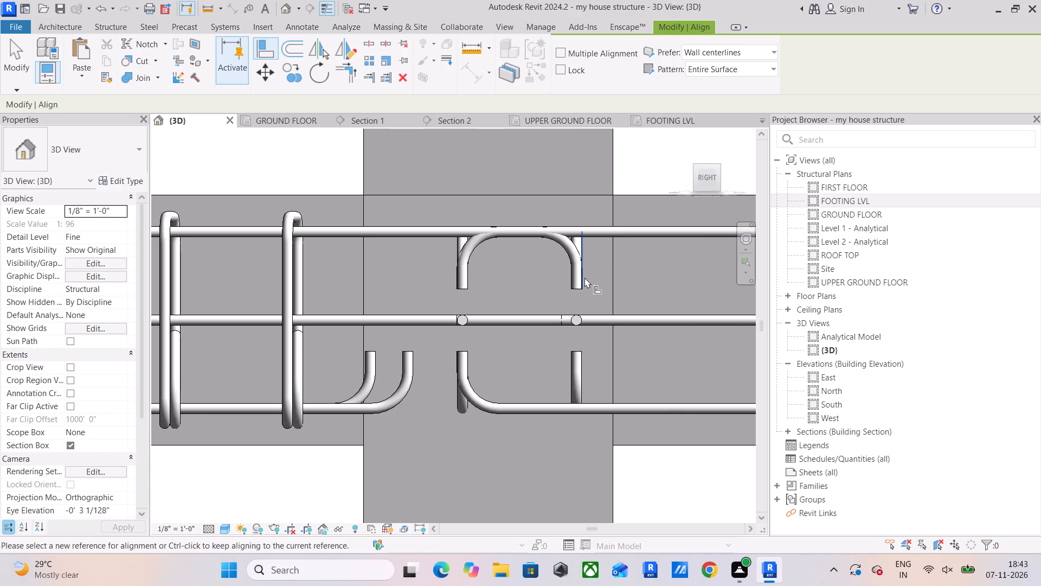
pyautogui.click(583, 279)
pyautogui.click(411, 370)
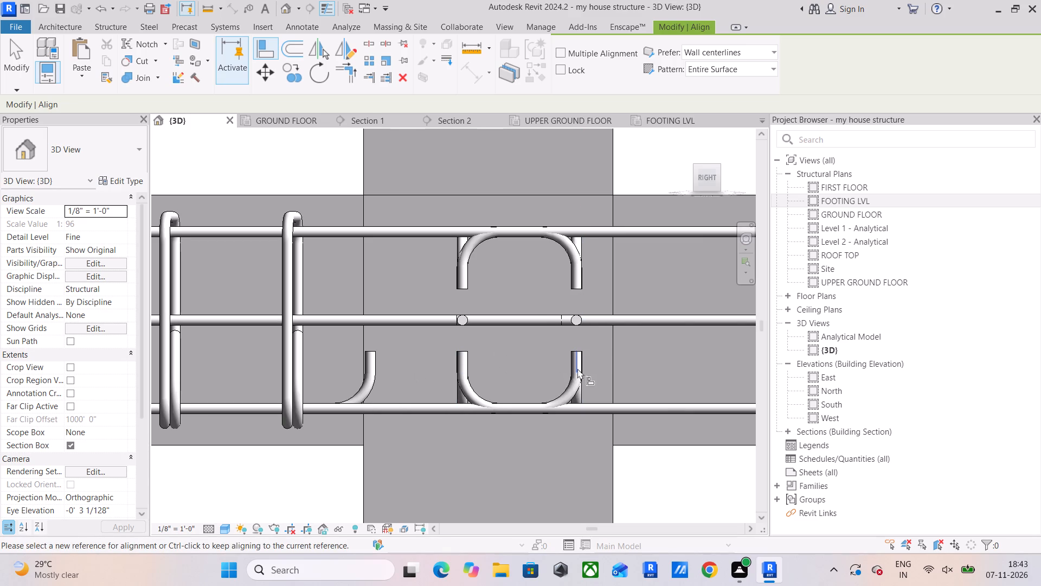
pyautogui.click(584, 373)
pyautogui.click(372, 365)
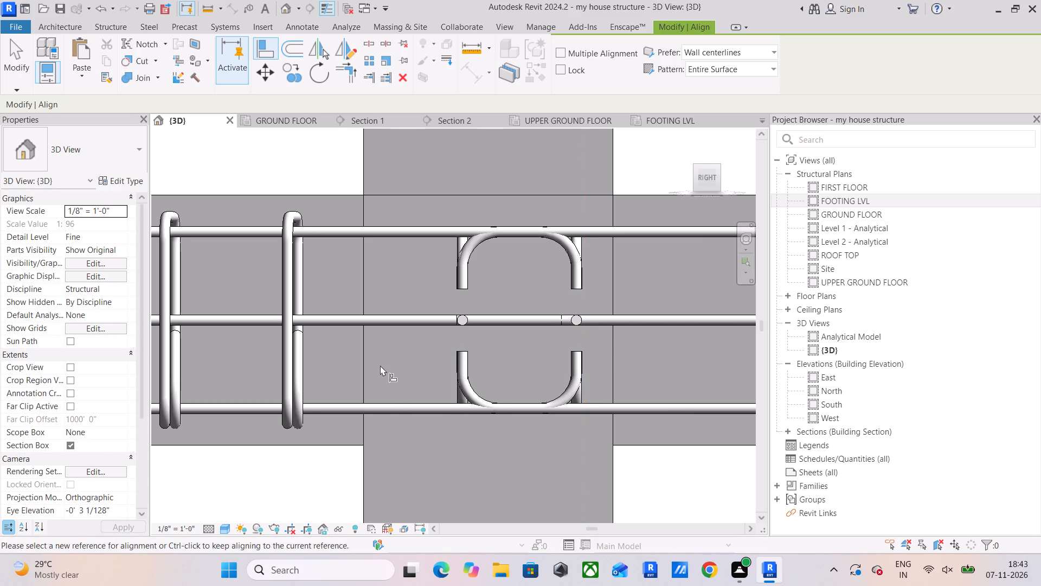
pyautogui.scroll(-3, 385, 356)
pyautogui.moveTo(385, 356); pyautogui.dragTo(445, 382, button='middle')
pyautogui.press('Escape')
pyautogui.press('Escape')
# Copy the GROUND FLOOR beam's stirrup set from the span after grid line 2 up to the UPPER GROUND FLOOR beam, matching the beam-column corner.
pyautogui.scroll(-8, 379, 334)
pyautogui.moveTo(406, 359); pyautogui.dragTo(457, 400, button='middle')
pyautogui.scroll(-3, 436, 378)
pyautogui.moveTo(436, 380); pyautogui.dragTo(563, 389, button='middle')
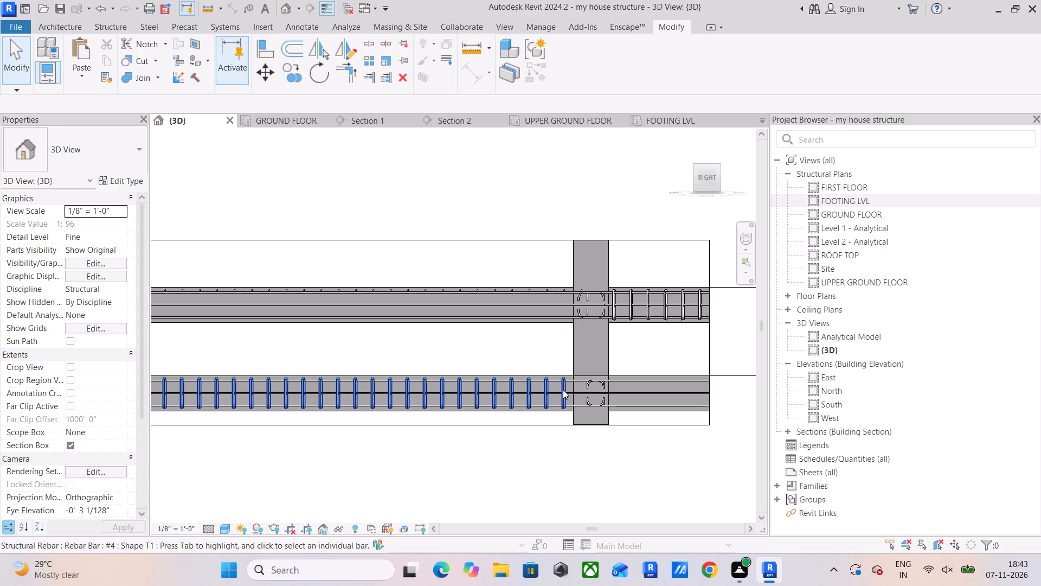
pyautogui.moveTo(494, 402); pyautogui.dragTo(623, 410, button='middle')
pyautogui.scroll(-6, 475, 398)
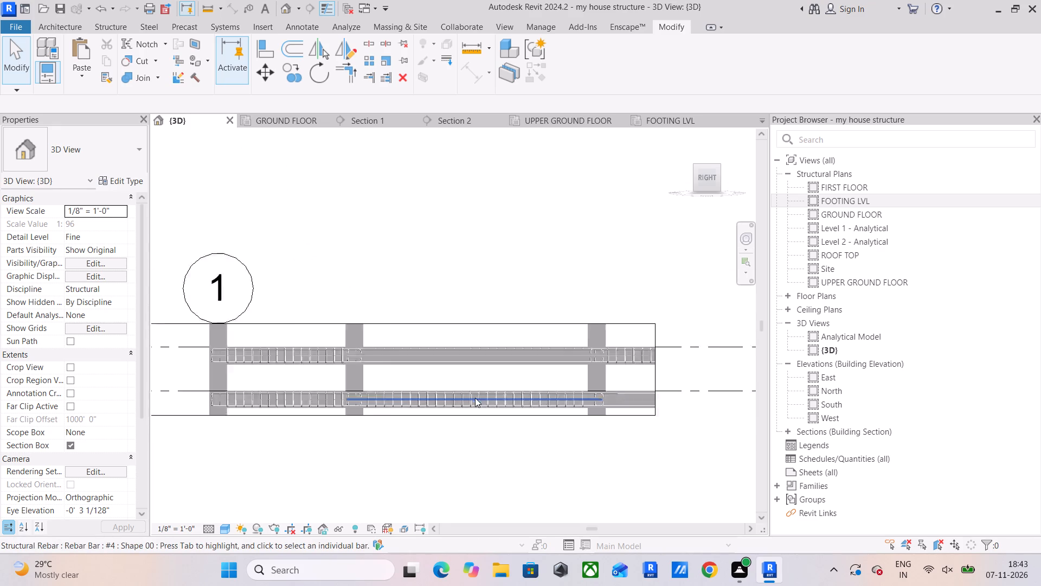
pyautogui.scroll(-6, 475, 398)
pyautogui.scroll(5, 343, 394)
pyautogui.scroll(-2, 300, 384)
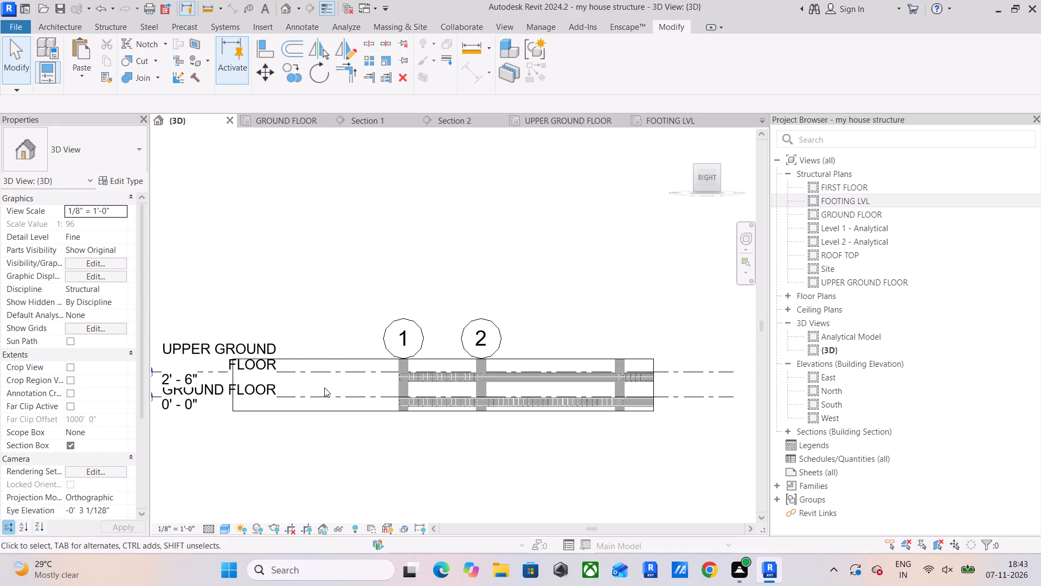
pyautogui.moveTo(324, 387); pyautogui.dragTo(282, 400, button='middle')
pyautogui.scroll(5, 478, 405)
pyautogui.moveTo(455, 432); pyautogui.dragTo(431, 448, button='middle')
pyautogui.scroll(2, 429, 429)
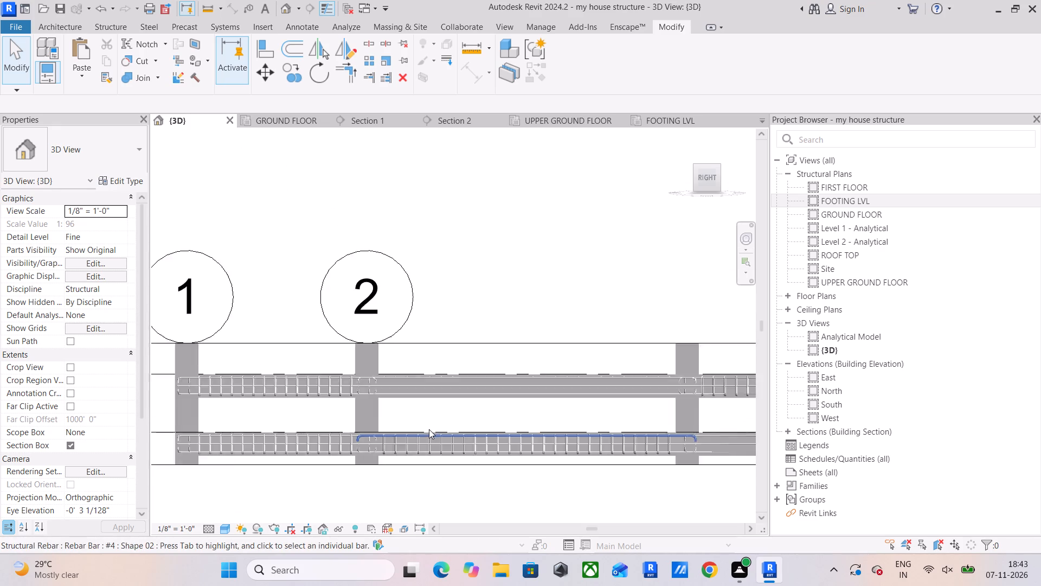
pyautogui.scroll(2, 429, 429)
pyautogui.click(380, 448)
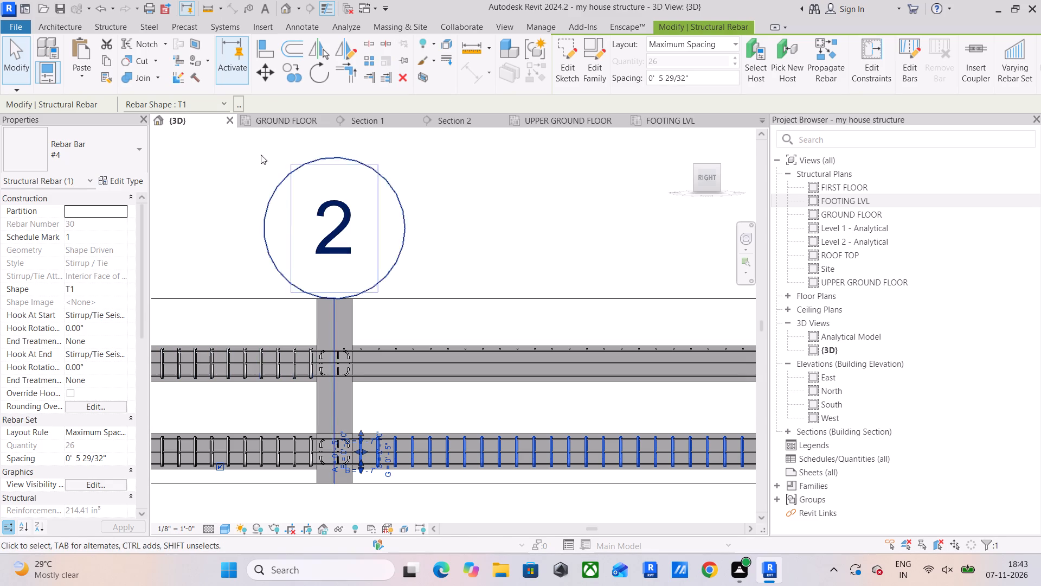
pyautogui.click(289, 63)
pyautogui.scroll(12, 400, 434)
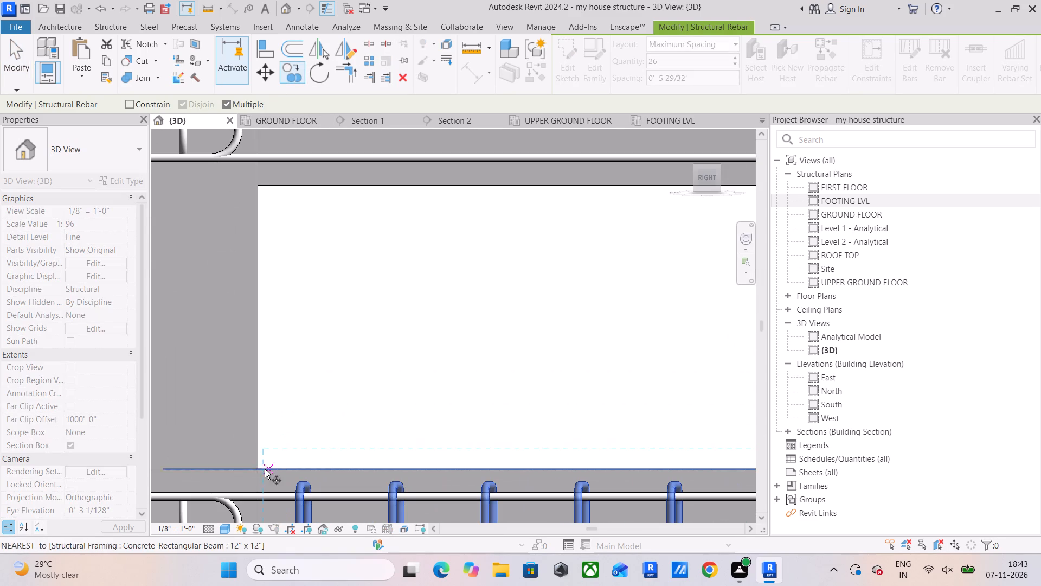
pyautogui.moveTo(256, 468); pyautogui.dragTo(274, 444)
pyautogui.scroll(-4, 304, 248)
pyautogui.moveTo(283, 251); pyautogui.dragTo(259, 468, button='middle')
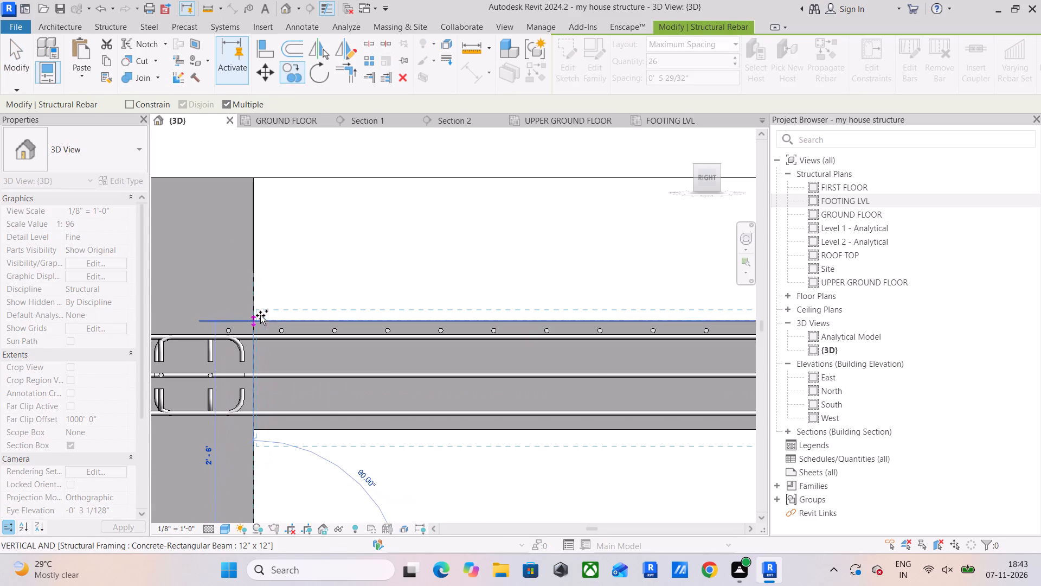
pyautogui.click(253, 321)
pyautogui.scroll(-4, 253, 321)
pyautogui.moveTo(253, 321); pyautogui.dragTo(325, 406, button='middle')
pyautogui.scroll(-3, 326, 408)
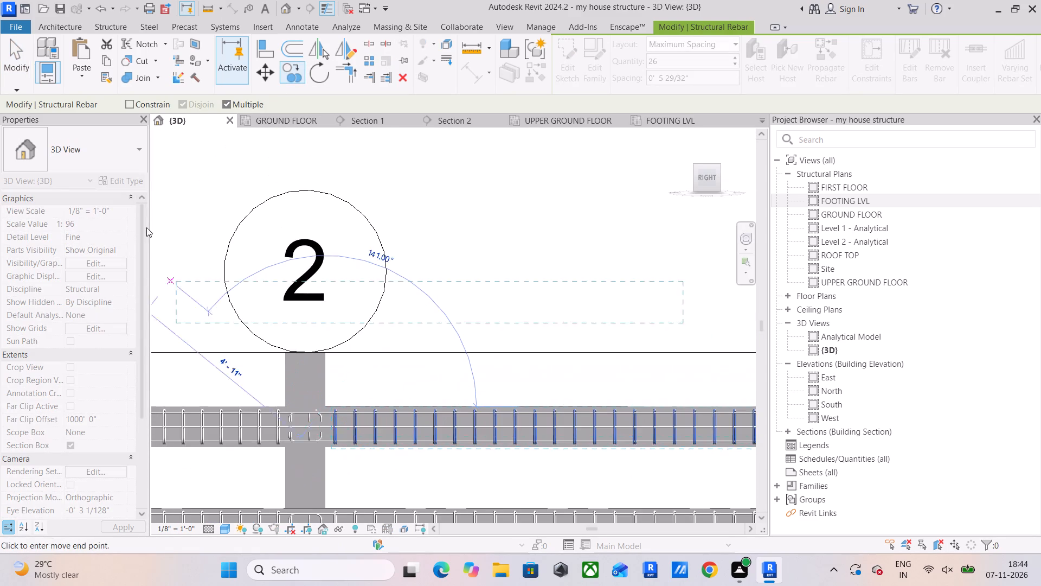
pyautogui.click(16, 62)
# Extend the section box past the grid line 4 column to expose the next spans of both beams.
pyautogui.scroll(-3, 381, 387)
pyautogui.moveTo(381, 387); pyautogui.dragTo(250, 323, button='middle')
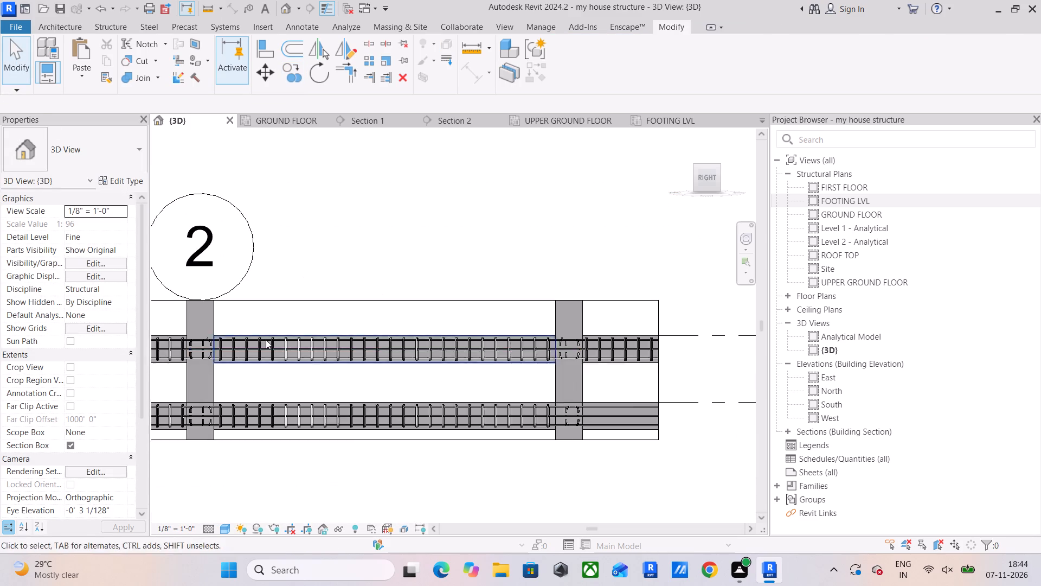
pyautogui.moveTo(572, 399); pyautogui.dragTo(346, 369, button='middle')
pyautogui.click(432, 353)
pyautogui.scroll(-4, 454, 353)
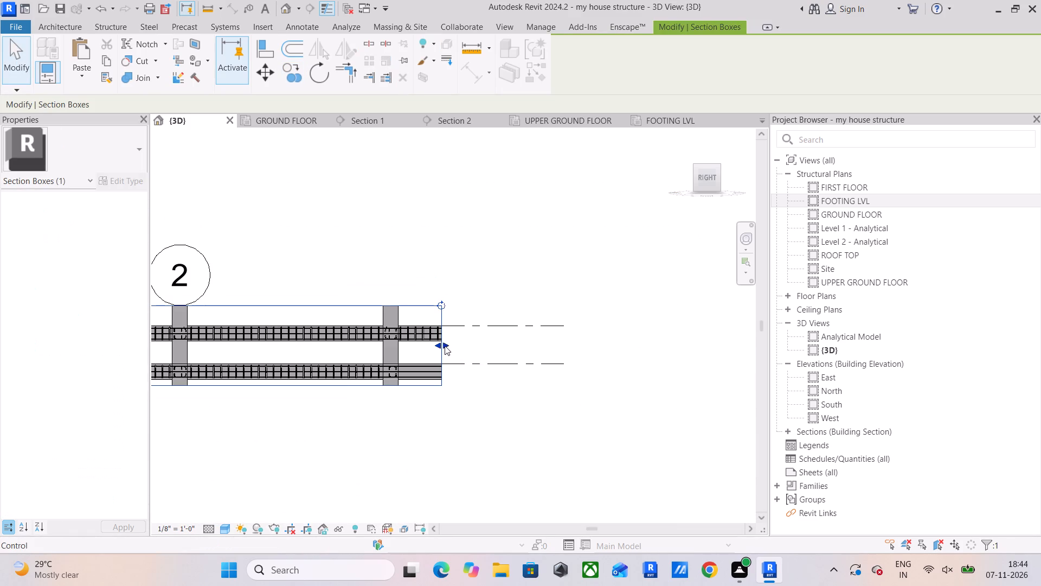
pyautogui.moveTo(445, 346); pyautogui.dragTo(700, 346)
pyautogui.scroll(4, 460, 352)
pyautogui.moveTo(474, 360); pyautogui.dragTo(381, 363, button='middle')
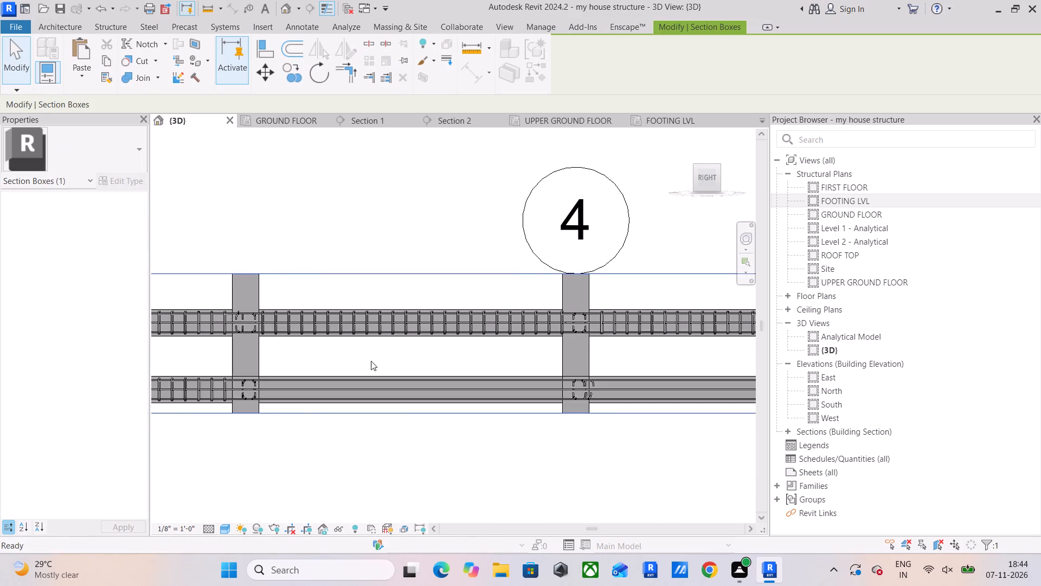
pyautogui.scroll(4, 299, 313)
pyautogui.moveTo(284, 331); pyautogui.dragTo(373, 317, button='middle')
pyautogui.scroll(4, 295, 318)
pyautogui.moveTo(310, 344); pyautogui.dragTo(342, 264, button='middle')
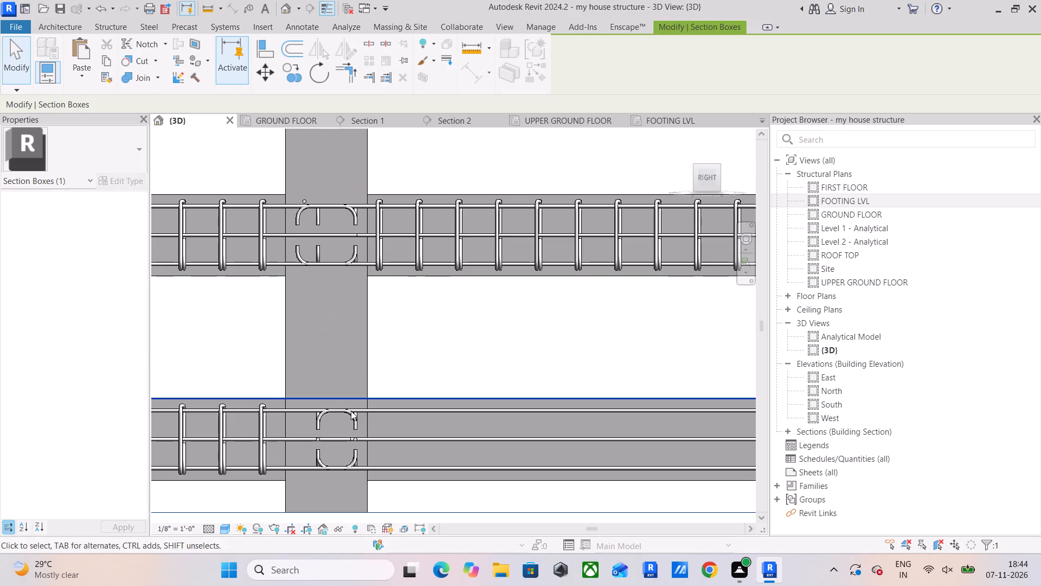
# Copy the upper beam's stirrup set in the span before the grid line 4 column down to the lower beam, matching the beam-column corner.
pyautogui.click(383, 259)
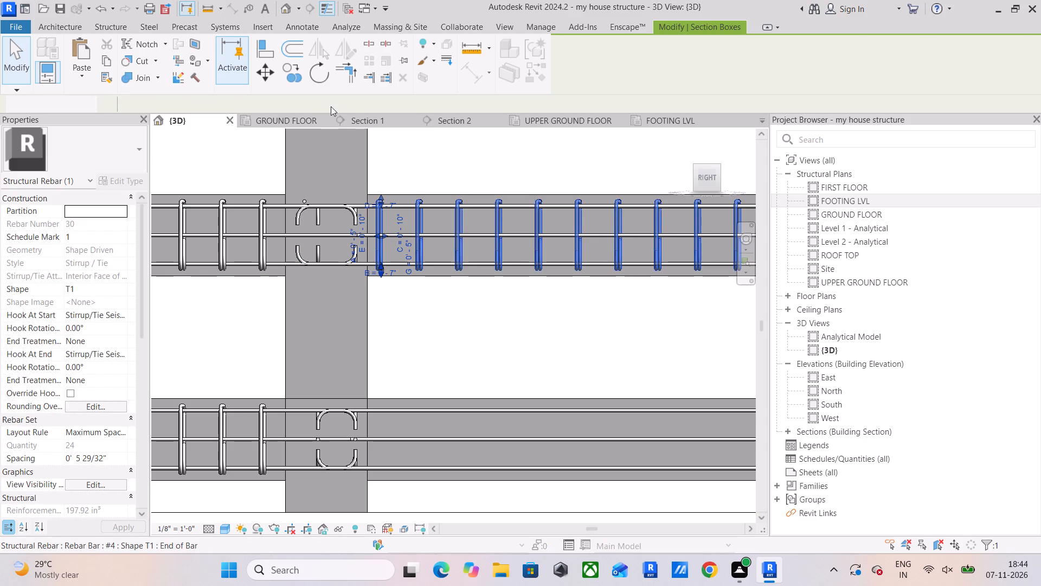
pyautogui.click(291, 79)
pyautogui.moveTo(369, 191); pyautogui.dragTo(367, 196)
pyautogui.click(367, 397)
pyautogui.scroll(-4, 378, 396)
pyautogui.moveTo(427, 390); pyautogui.dragTo(87, 320, button='middle')
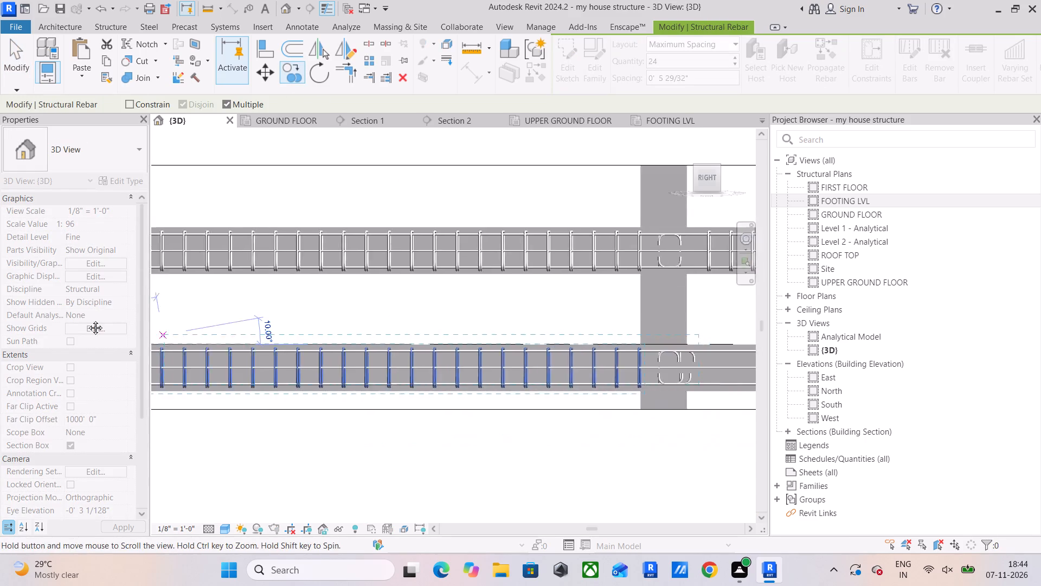
pyautogui.moveTo(87, 320); pyautogui.dragTo(57, 313, button='middle')
pyautogui.click(14, 58)
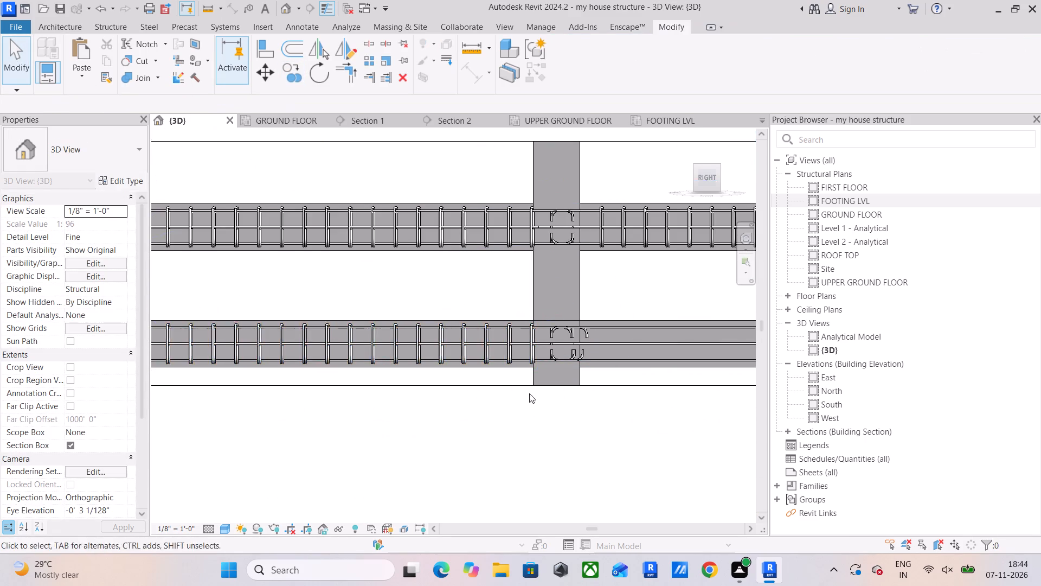
# Align both top bar hooks of the lower beam with its bottom bar hook inside the grid line 4 column.
pyautogui.scroll(5, 538, 365)
pyautogui.moveTo(543, 365); pyautogui.dragTo(429, 399, button='middle')
pyautogui.scroll(3, 479, 325)
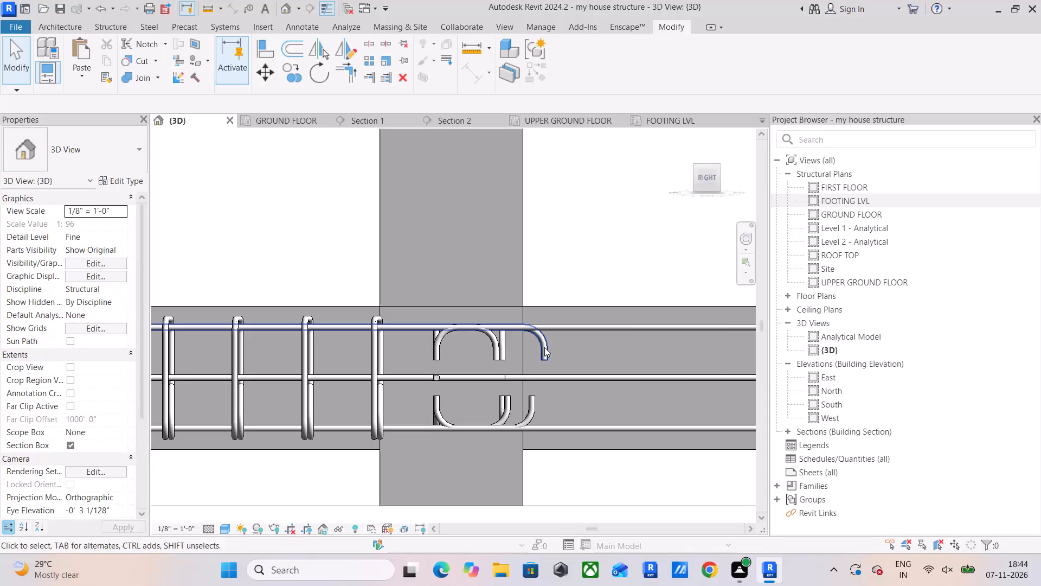
pyautogui.scroll(-6, 384, 276)
pyautogui.moveTo(388, 279); pyautogui.dragTo(384, 323, button='middle')
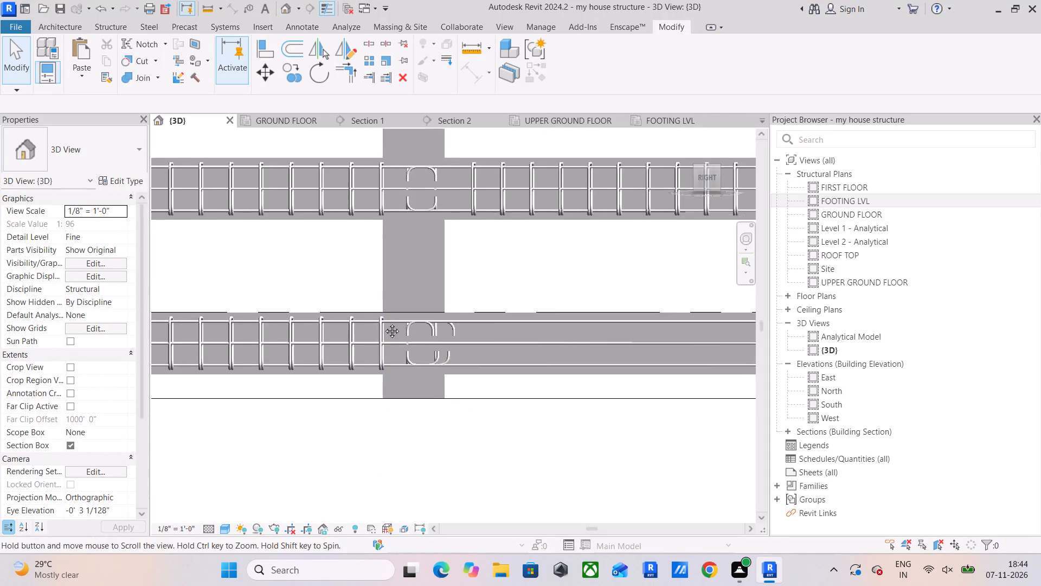
pyautogui.moveTo(384, 323); pyautogui.dragTo(384, 328, button='middle')
pyautogui.moveTo(258, 48); pyautogui.dragTo(264, 56)
pyautogui.scroll(4, 431, 190)
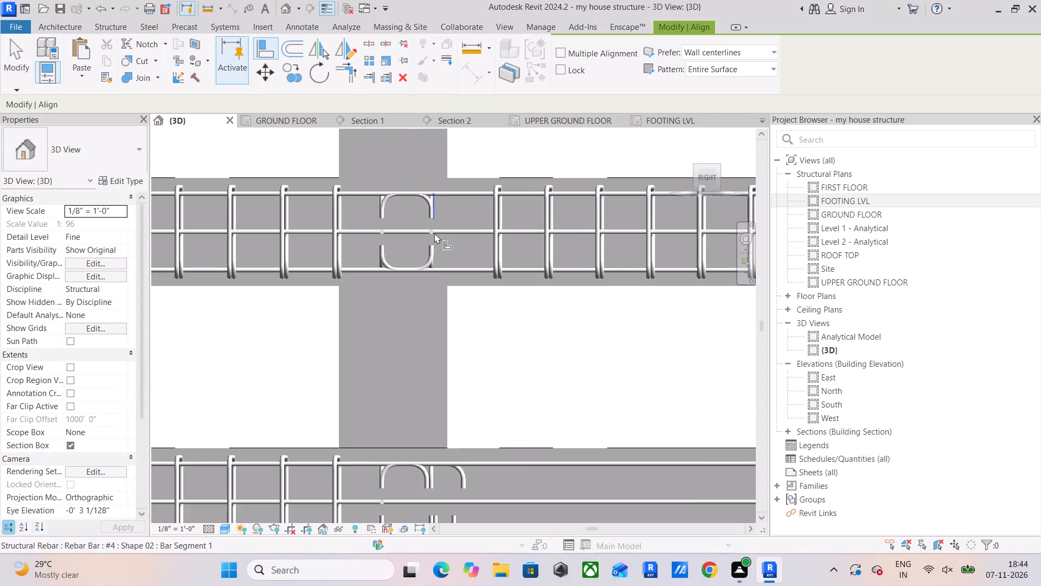
pyautogui.moveTo(423, 329); pyautogui.dragTo(430, 158, button='middle')
pyautogui.scroll(4, 482, 362)
pyautogui.scroll(5, 401, 286)
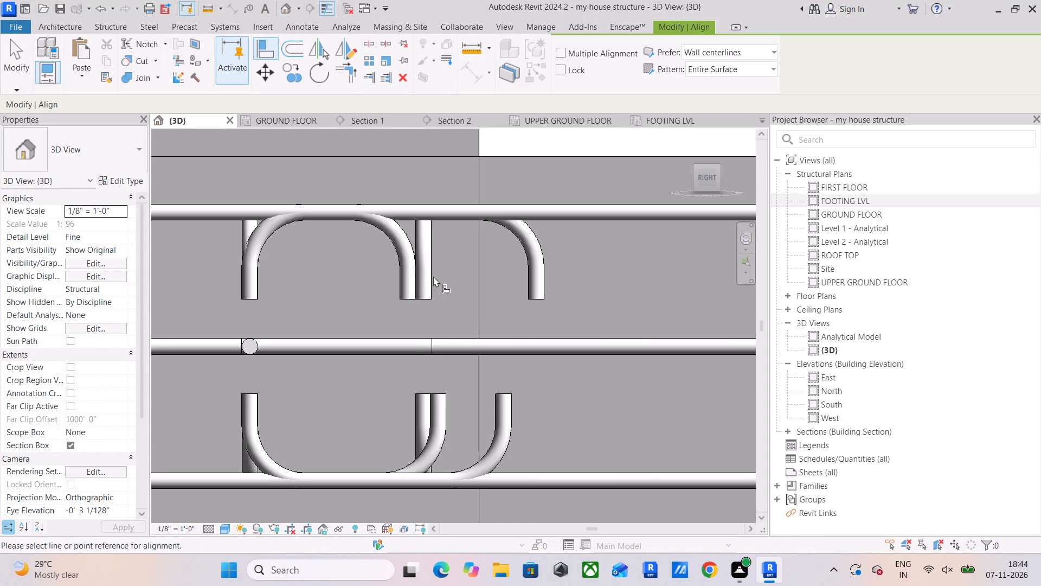
pyautogui.moveTo(447, 410); pyautogui.dragTo(447, 405)
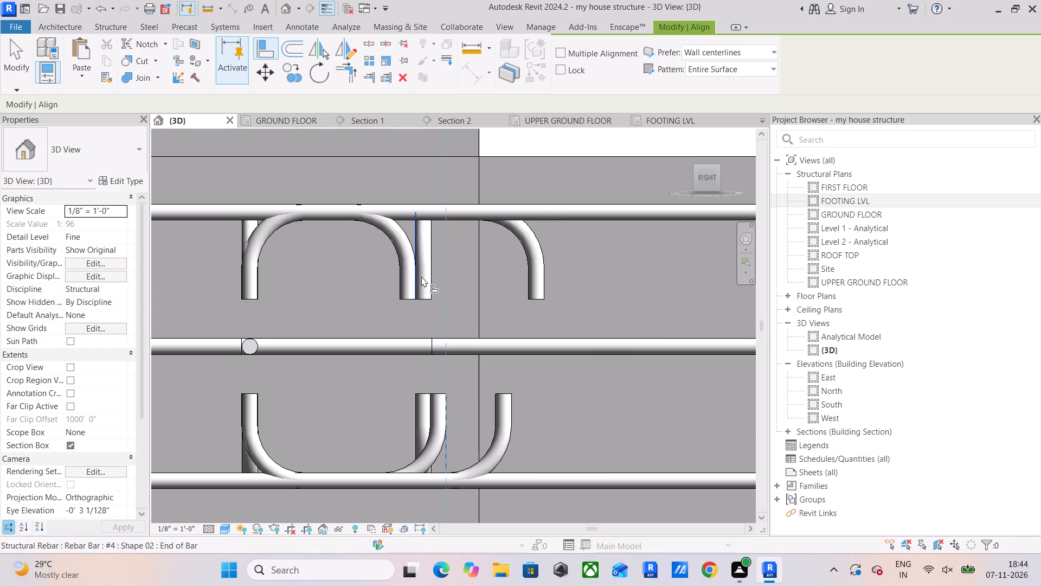
pyautogui.click(420, 266)
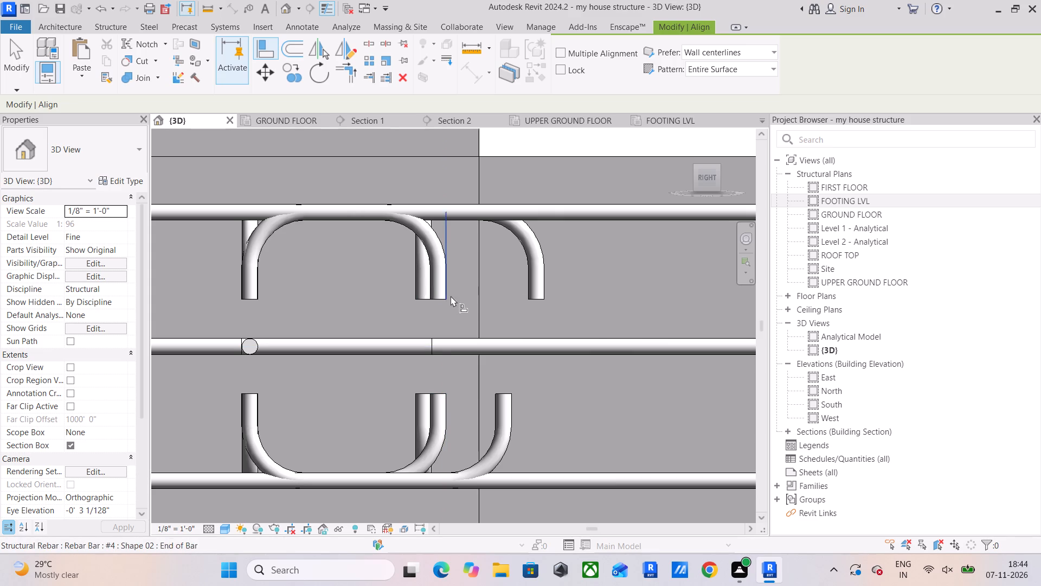
pyautogui.click(446, 278)
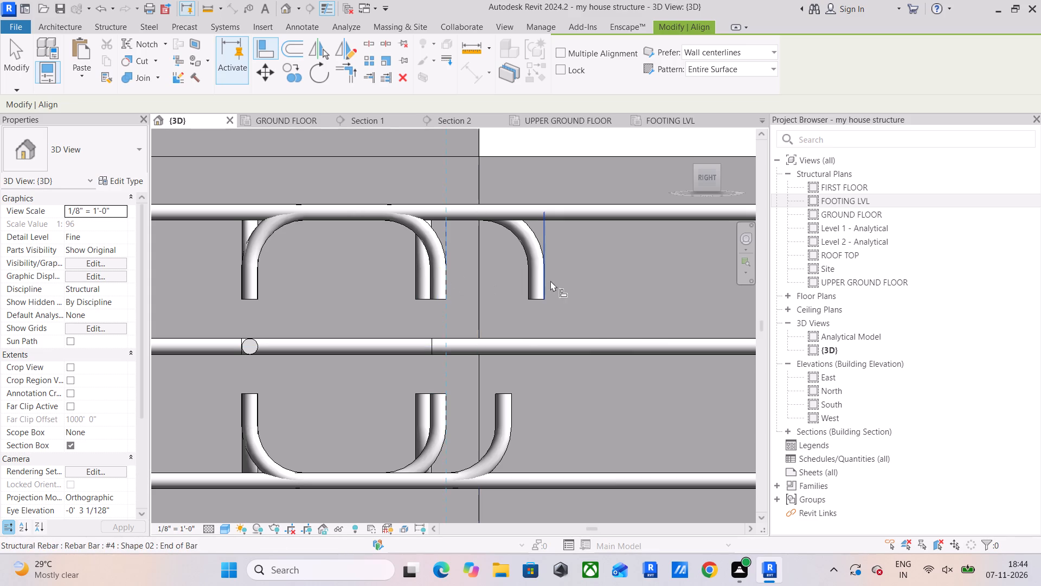
pyautogui.click(546, 283)
# Align the protruding bottom bar hook of the lower beam with its neighbouring bottom hook inside the grid line 4 column, and leave Align.
pyautogui.scroll(-3, 511, 332)
pyautogui.click(469, 389)
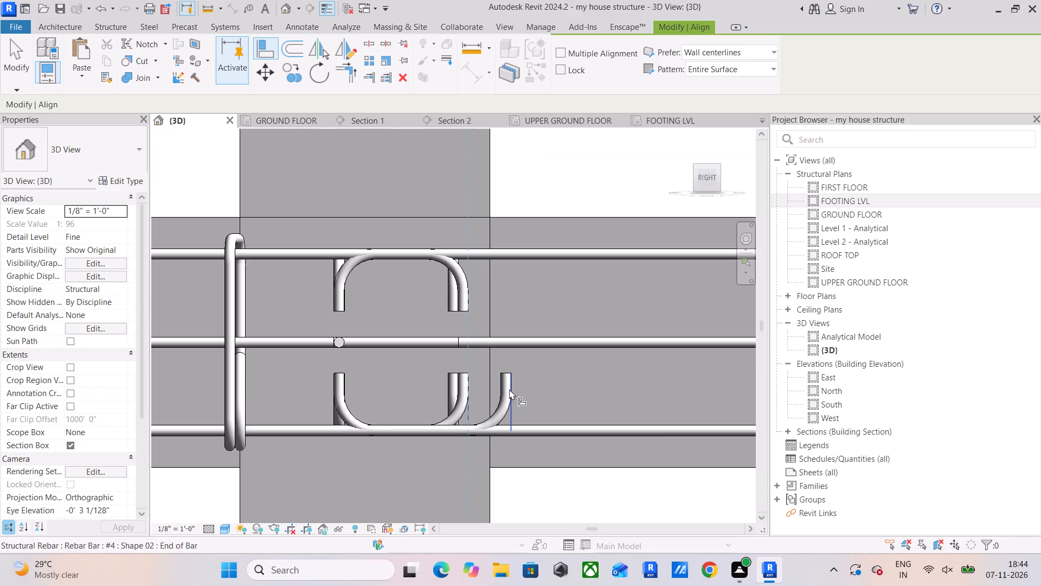
pyautogui.click(510, 389)
pyautogui.scroll(-5, 500, 374)
pyautogui.moveTo(503, 371); pyautogui.dragTo(454, 394, button='middle')
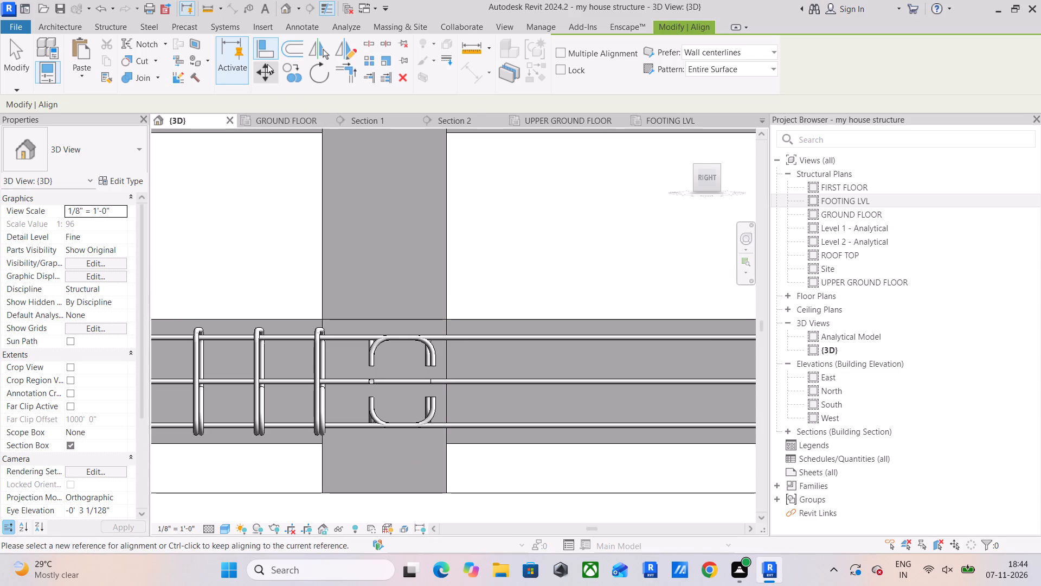
pyautogui.scroll(-5, 259, 78)
pyautogui.click(16, 41)
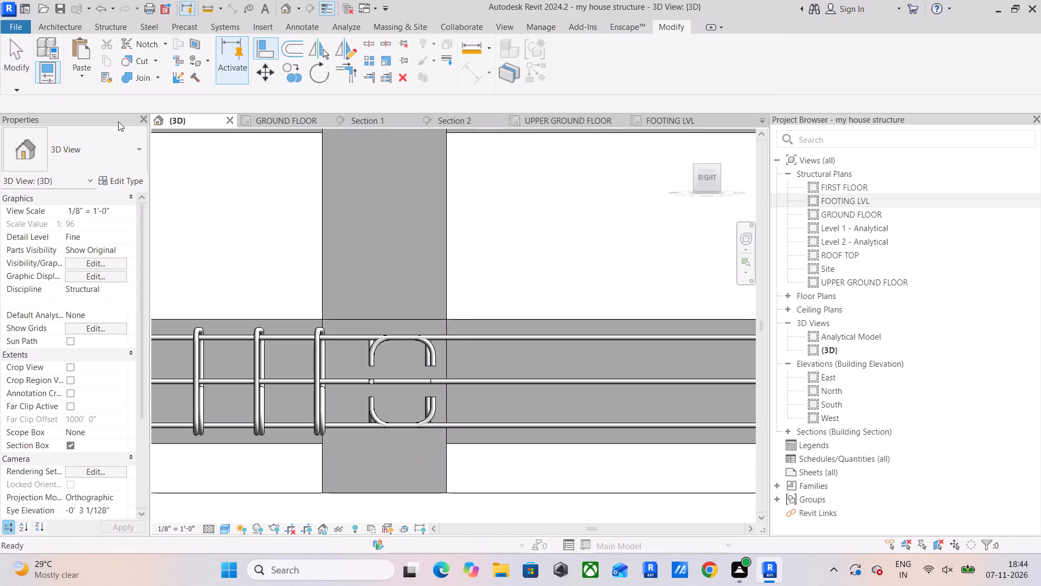
# Copy the upper beam's stirrup set in the span after grid line 4 down to the lower beam, matching the beam-column corner.
pyautogui.scroll(-5, 350, 199)
pyautogui.moveTo(440, 228); pyautogui.dragTo(336, 271, button='middle')
pyautogui.scroll(3, 320, 168)
pyautogui.click(319, 174)
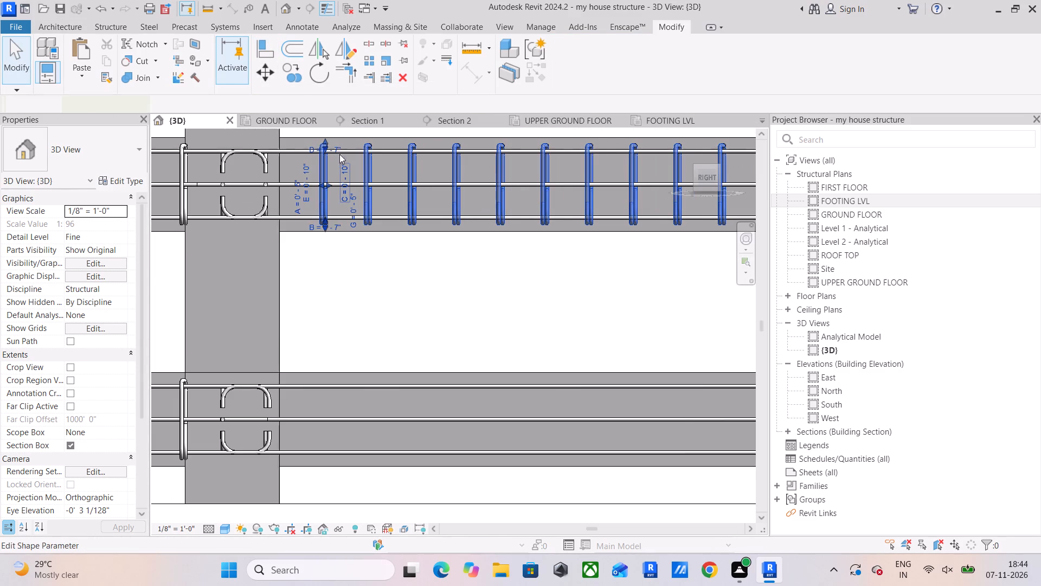
pyautogui.click(297, 76)
pyautogui.moveTo(284, 136); pyautogui.dragTo(284, 158)
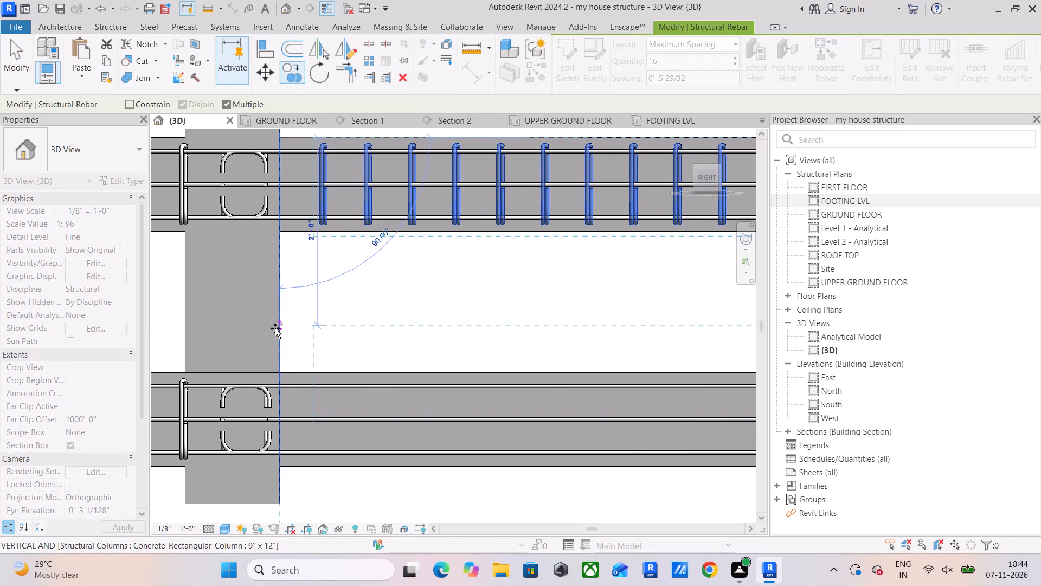
pyautogui.click(280, 372)
pyautogui.scroll(-5, 329, 353)
pyautogui.moveTo(364, 347); pyautogui.dragTo(205, 328, button='middle')
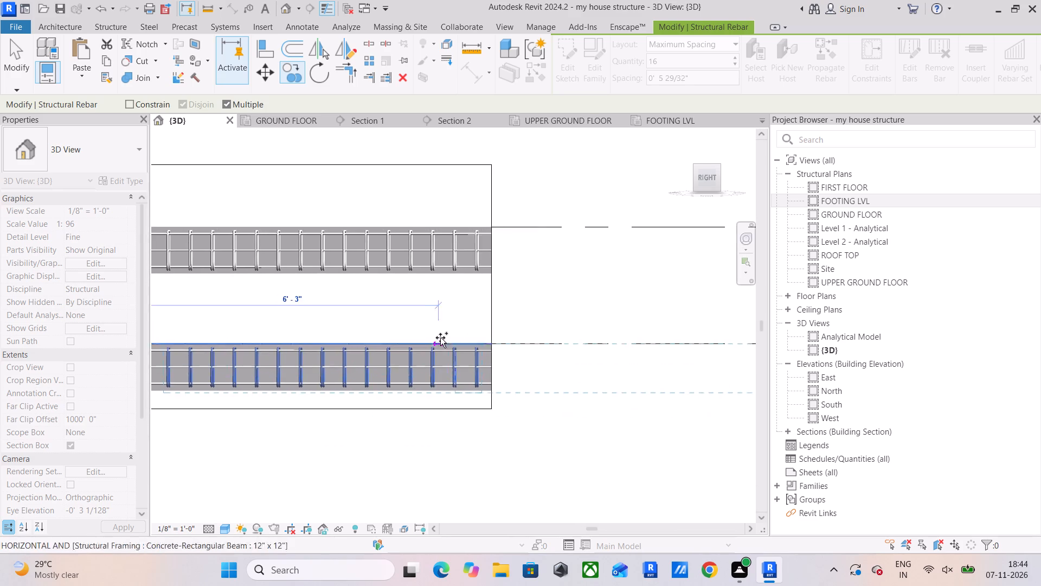
pyautogui.moveTo(440, 337); pyautogui.dragTo(407, 350, button='middle')
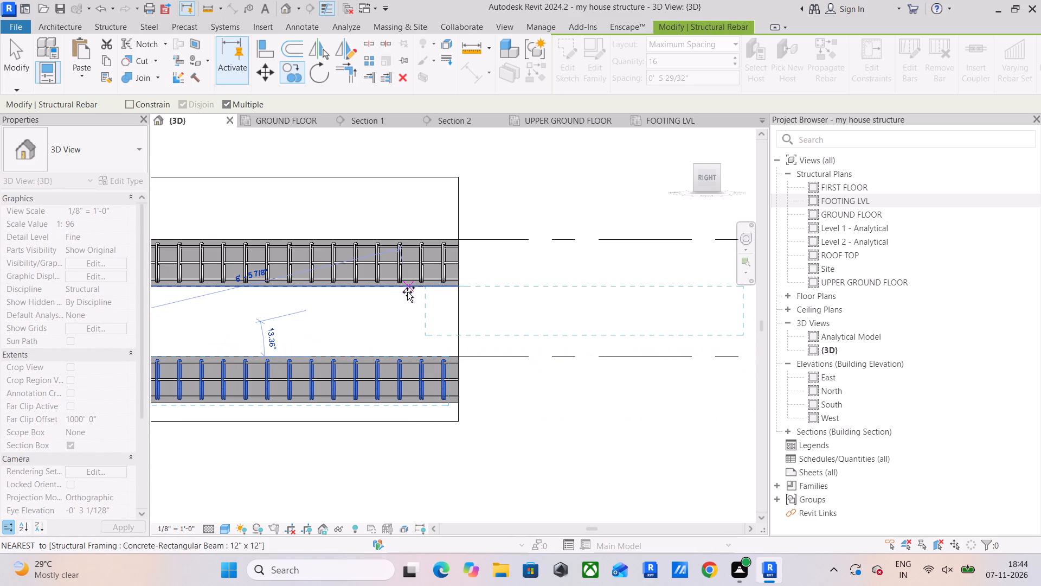
pyautogui.press('Escape')
pyautogui.press('Escape')
# Extend the section box past the grid line 6 column to expose the remaining spans of both beams.
pyautogui.click(457, 307)
pyautogui.scroll(-5, 466, 307)
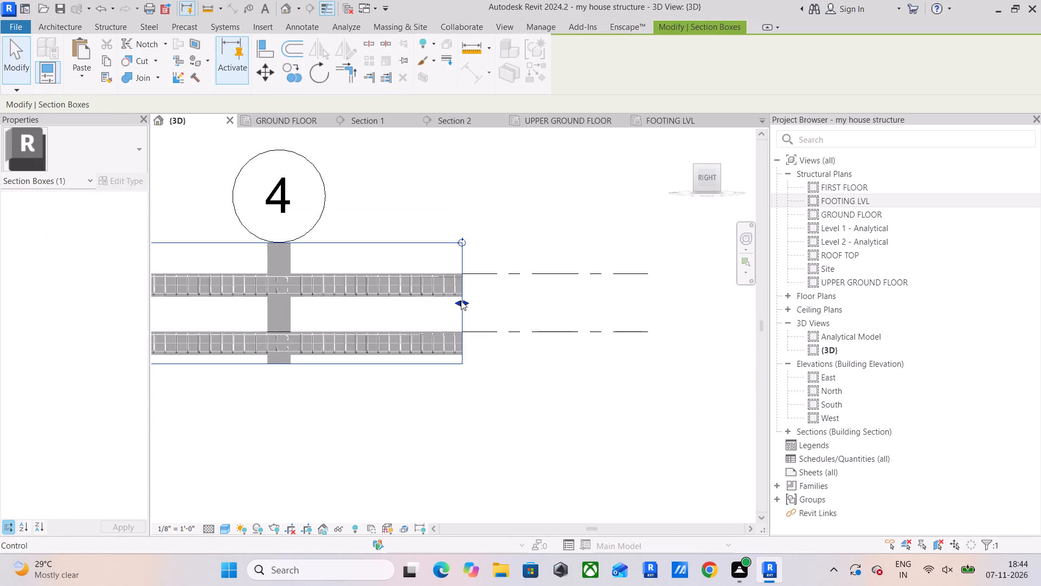
pyautogui.moveTo(461, 301); pyautogui.dragTo(704, 312)
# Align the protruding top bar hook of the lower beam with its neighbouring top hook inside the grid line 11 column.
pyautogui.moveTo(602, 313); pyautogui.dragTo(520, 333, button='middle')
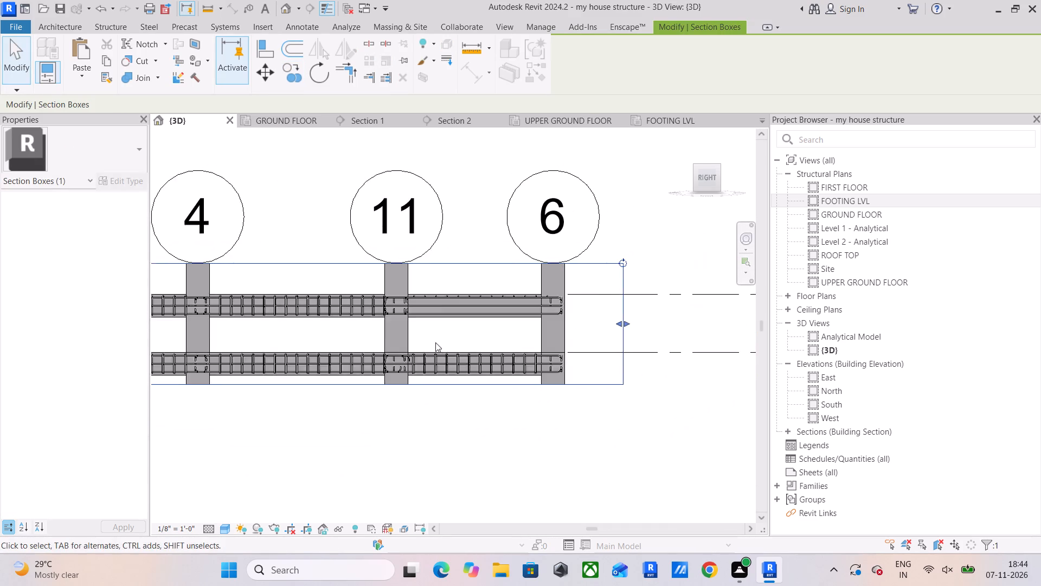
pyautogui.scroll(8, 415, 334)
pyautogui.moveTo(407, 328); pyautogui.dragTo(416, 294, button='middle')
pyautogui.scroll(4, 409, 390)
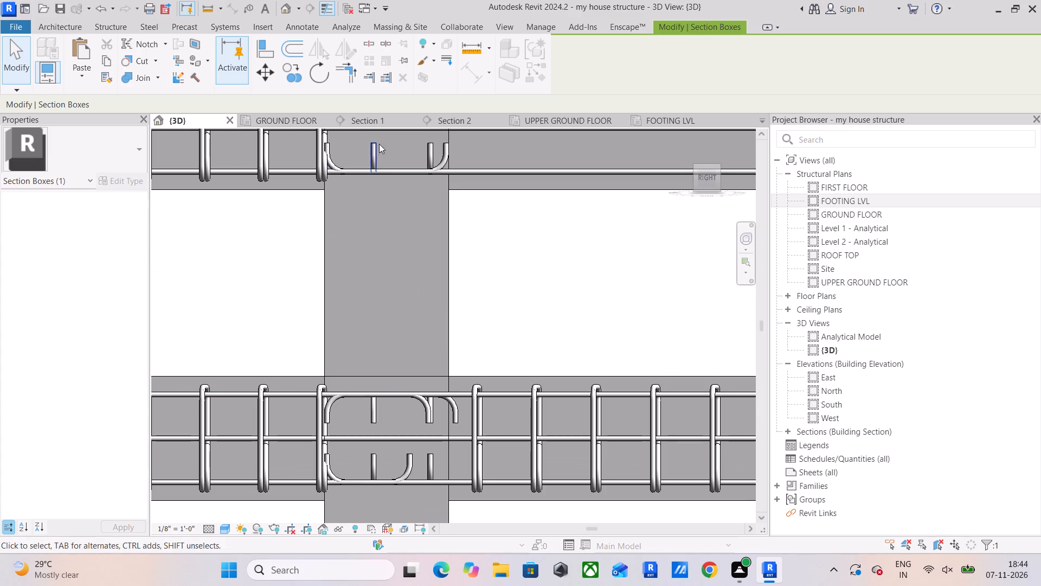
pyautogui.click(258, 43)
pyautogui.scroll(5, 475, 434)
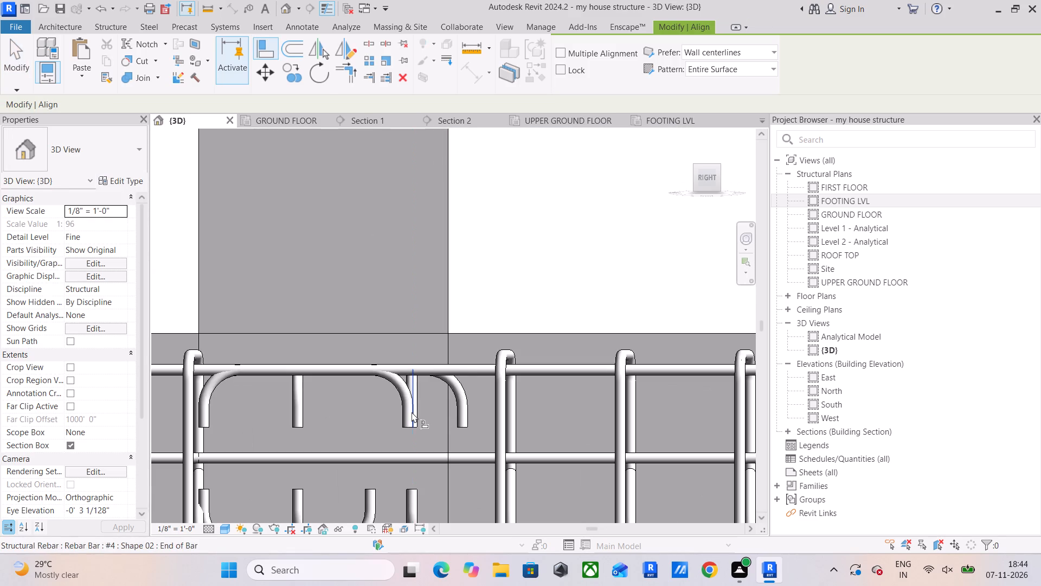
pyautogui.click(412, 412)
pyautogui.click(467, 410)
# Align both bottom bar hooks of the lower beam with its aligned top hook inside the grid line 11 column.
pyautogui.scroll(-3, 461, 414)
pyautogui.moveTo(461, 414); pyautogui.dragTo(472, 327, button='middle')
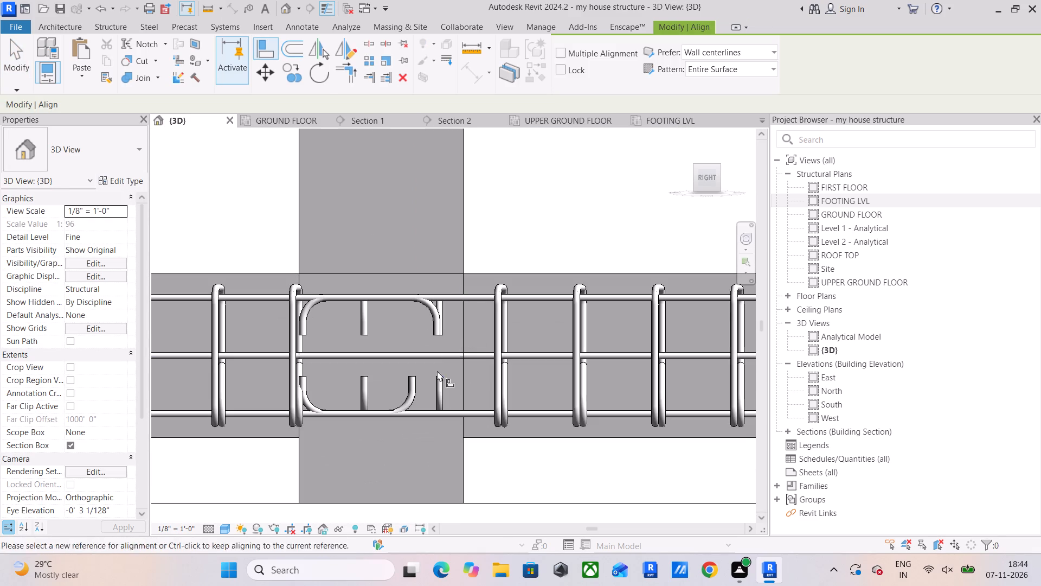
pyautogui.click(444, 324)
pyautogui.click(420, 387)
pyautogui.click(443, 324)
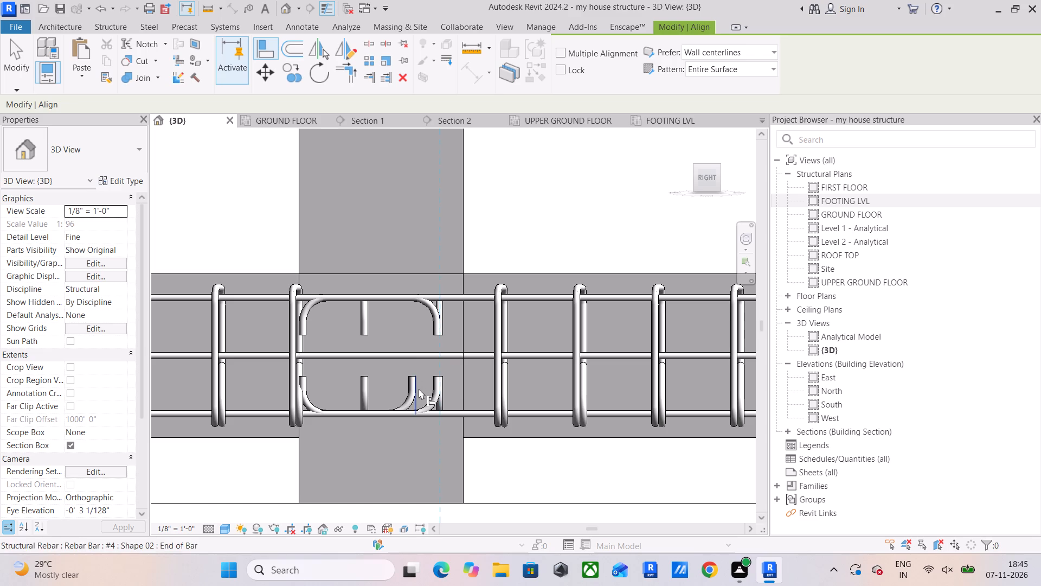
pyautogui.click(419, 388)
# Align both top bar hooks of the lower beam with the upper beam's bar hook at the face of the grid line 11 column.
pyautogui.moveTo(468, 380); pyautogui.dragTo(461, 392, button='middle')
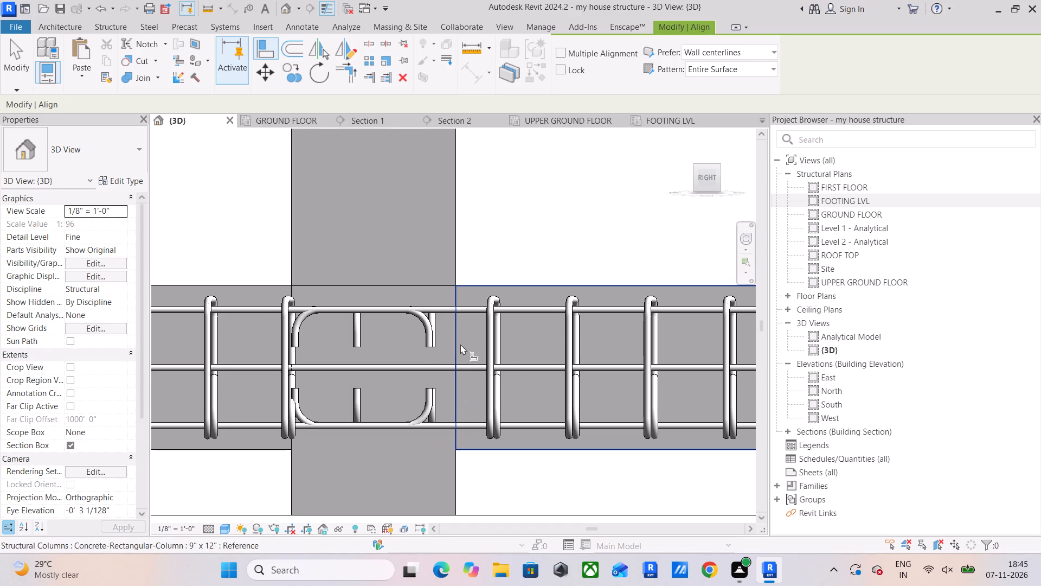
pyautogui.moveTo(495, 349); pyautogui.dragTo(391, 353, button='middle')
pyautogui.scroll(-8, 506, 364)
pyautogui.moveTo(526, 374); pyautogui.dragTo(472, 397, button='middle')
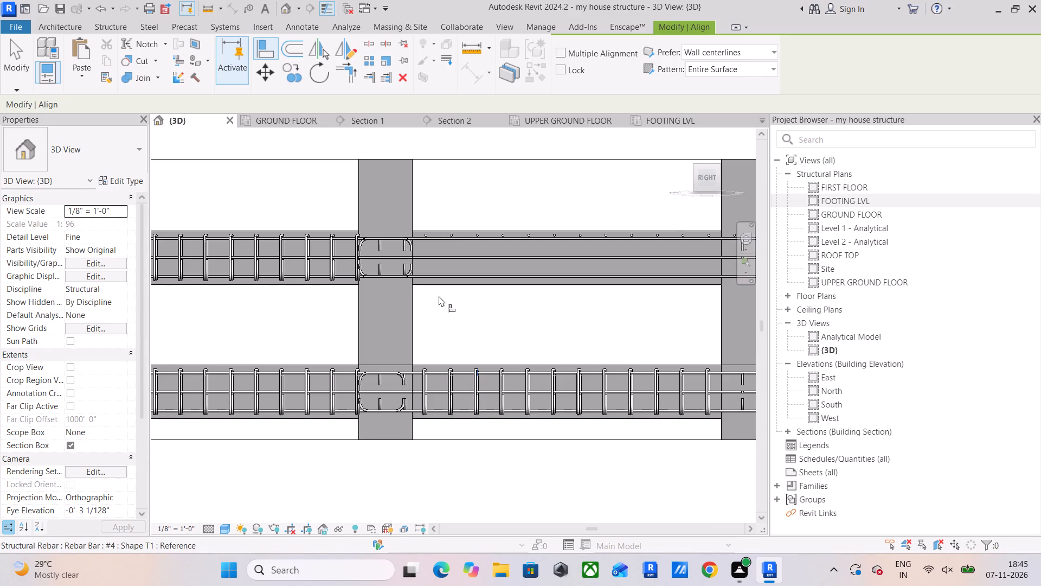
pyautogui.scroll(9, 390, 227)
pyautogui.moveTo(422, 281); pyautogui.dragTo(459, 101, button='middle')
pyautogui.scroll(-4, 461, 239)
pyautogui.click(460, 431)
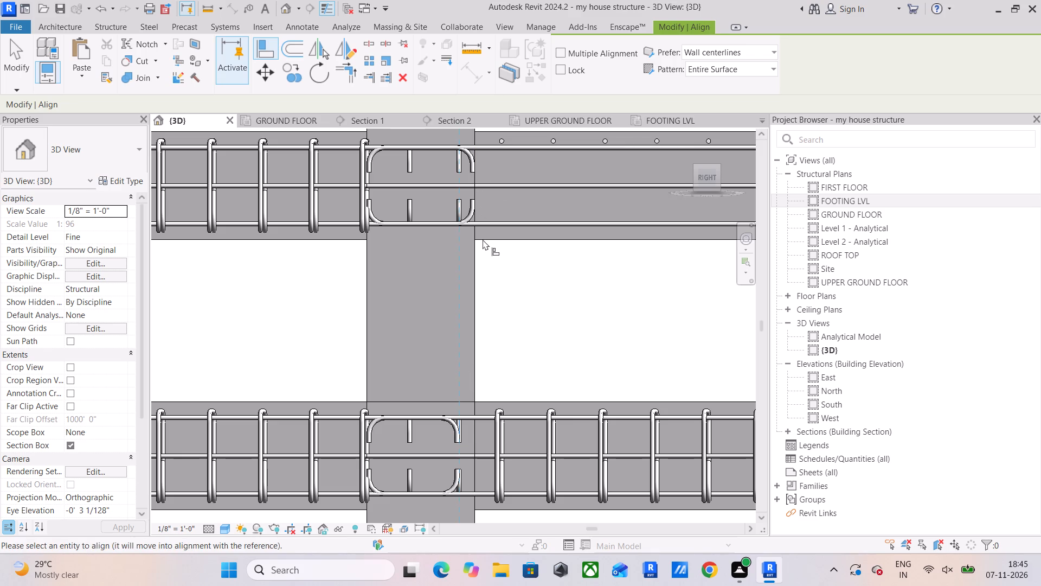
pyautogui.moveTo(483, 227); pyautogui.dragTo(474, 267, button='middle')
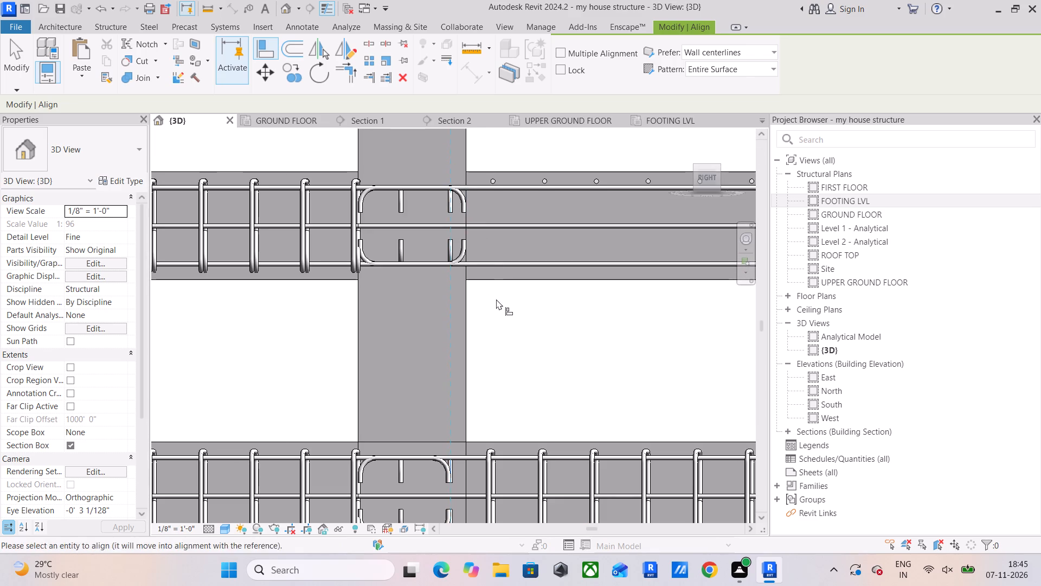
pyautogui.moveTo(496, 299); pyautogui.dragTo(495, 282)
pyautogui.click(468, 205)
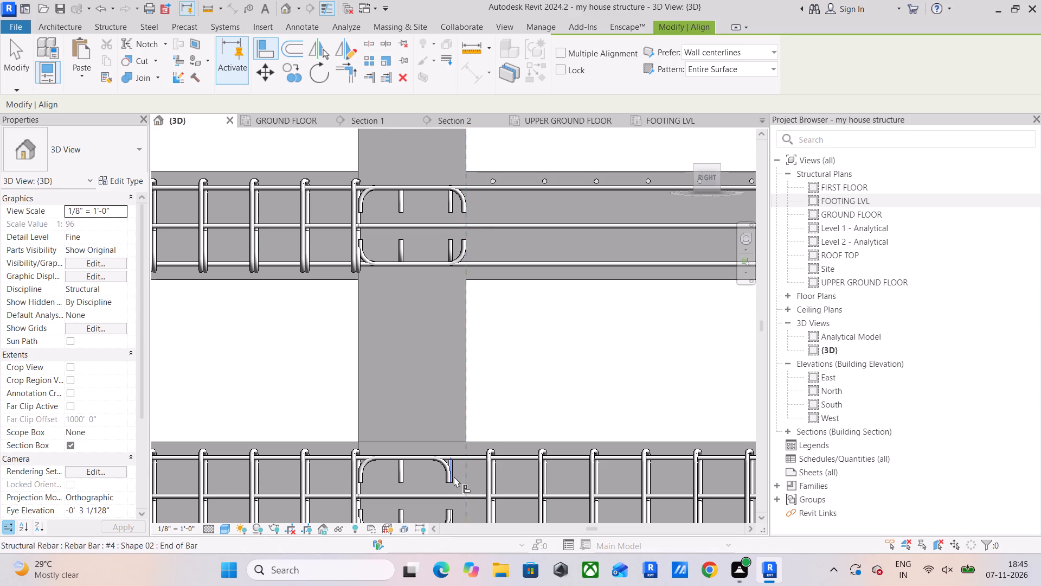
pyautogui.scroll(9, 452, 476)
pyautogui.click(450, 472)
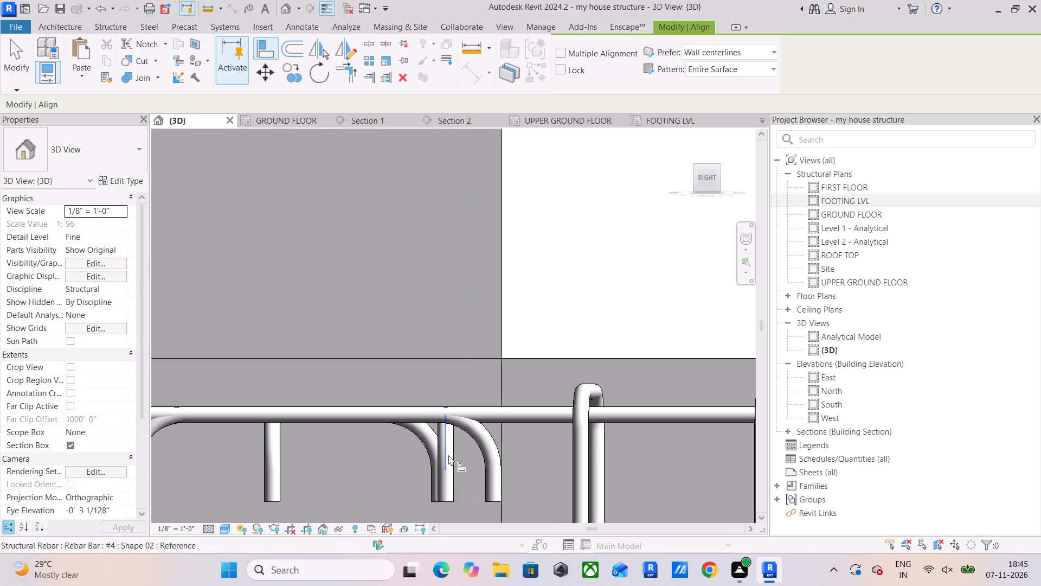
pyautogui.moveTo(448, 455); pyautogui.dragTo(456, 334, button='middle')
pyautogui.scroll(3, 474, 376)
pyautogui.moveTo(531, 351); pyautogui.dragTo(525, 352)
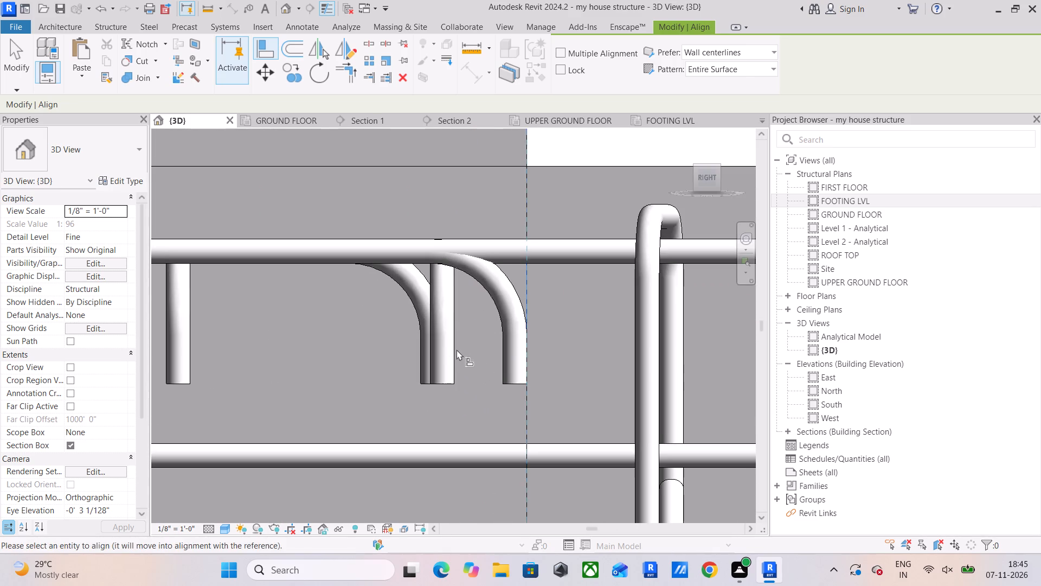
pyautogui.click(441, 305)
# Align both bottom bar hooks of the lower beam with its top hook at the face of the grid line 11 column.
pyautogui.scroll(-5, 444, 314)
pyautogui.moveTo(448, 317); pyautogui.dragTo(484, 228, button='middle')
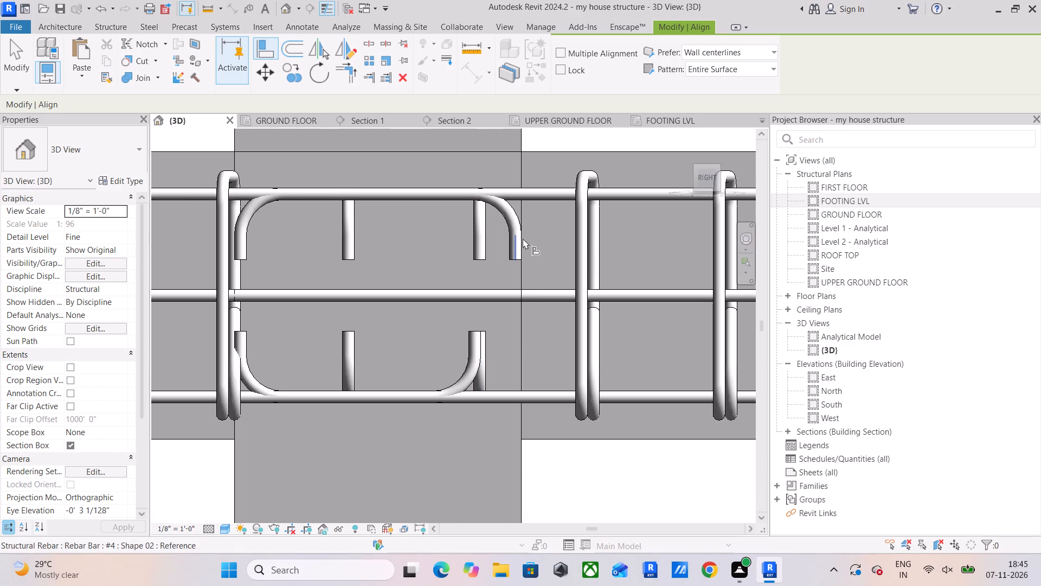
pyautogui.click(523, 238)
pyautogui.click(483, 348)
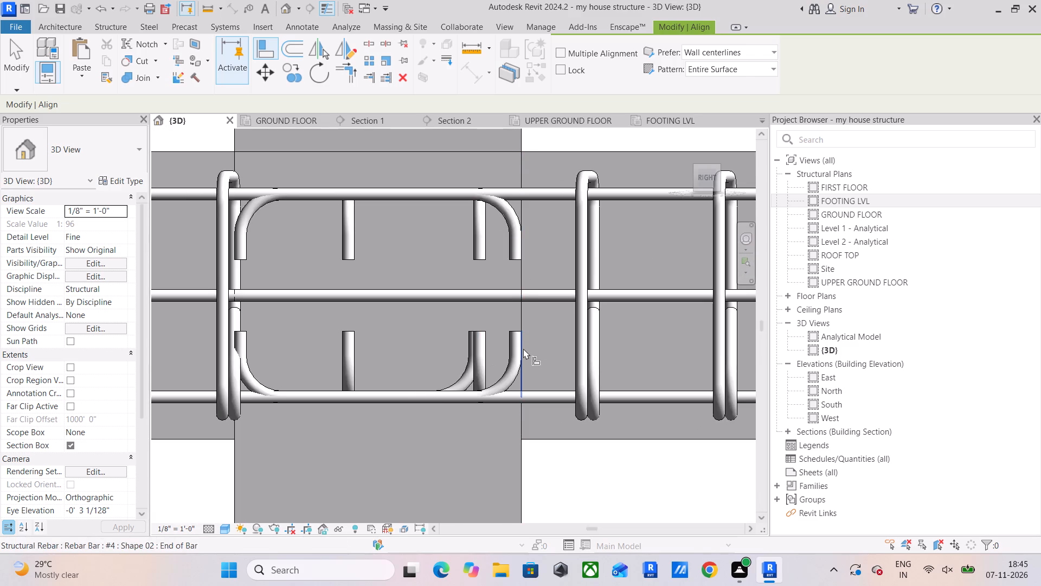
pyautogui.click(522, 349)
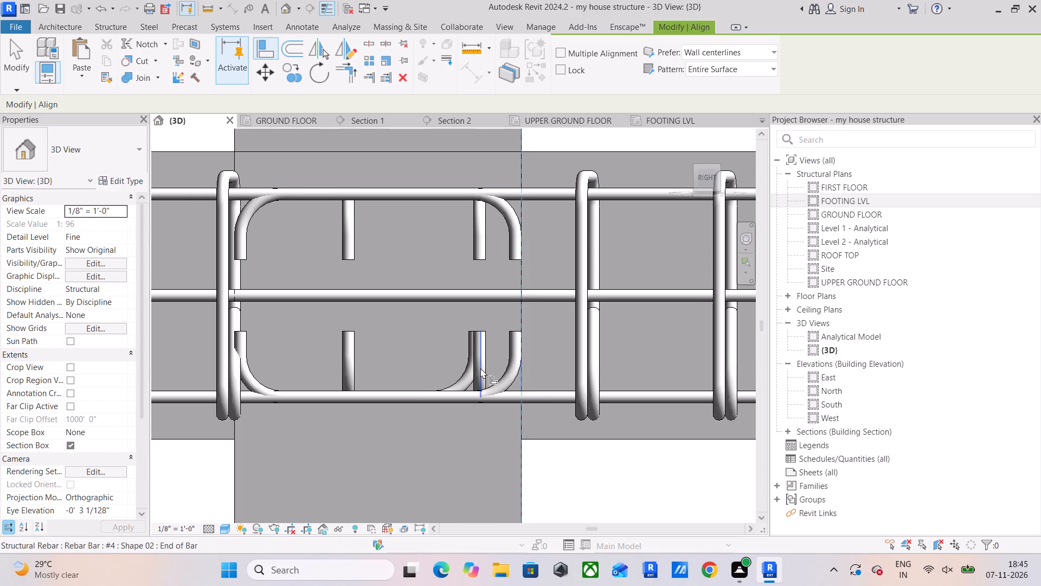
pyautogui.click(480, 368)
pyautogui.scroll(-4, 511, 349)
pyautogui.moveTo(512, 349); pyautogui.dragTo(396, 354, button='middle')
pyautogui.scroll(-3, 404, 349)
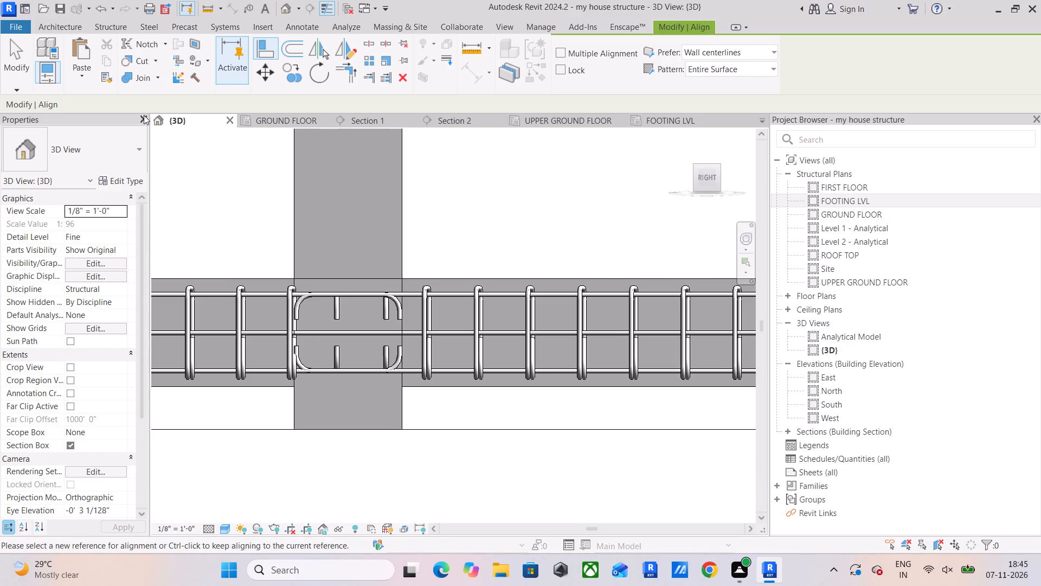
# Copy the lower beam's stirrup set in the end span beyond grid line 11 up to the upper beam.
pyautogui.scroll(-12, 107, 109)
pyautogui.moveTo(410, 212); pyautogui.dragTo(298, 290, button='middle')
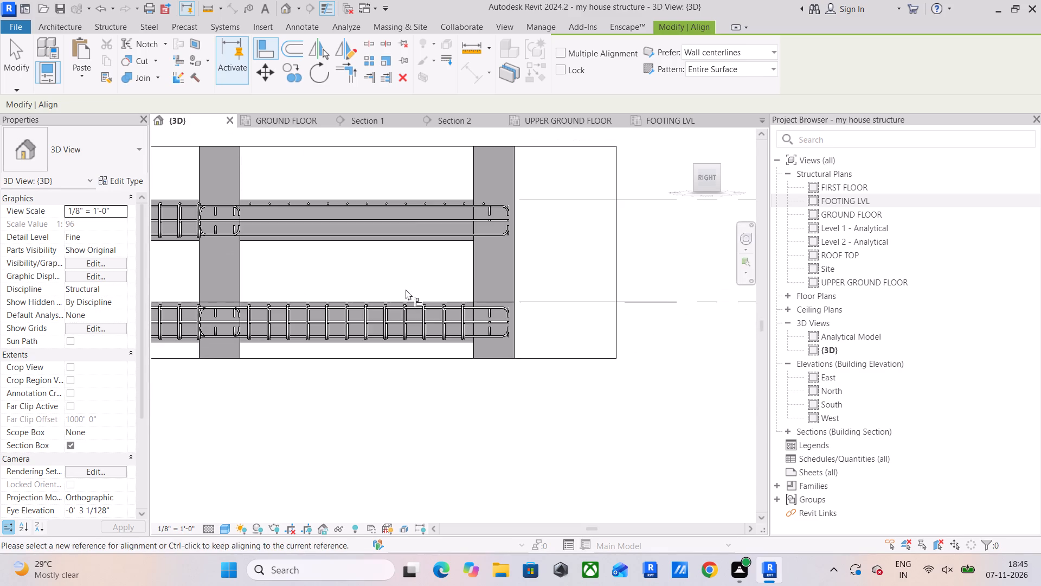
pyautogui.scroll(4, 528, 243)
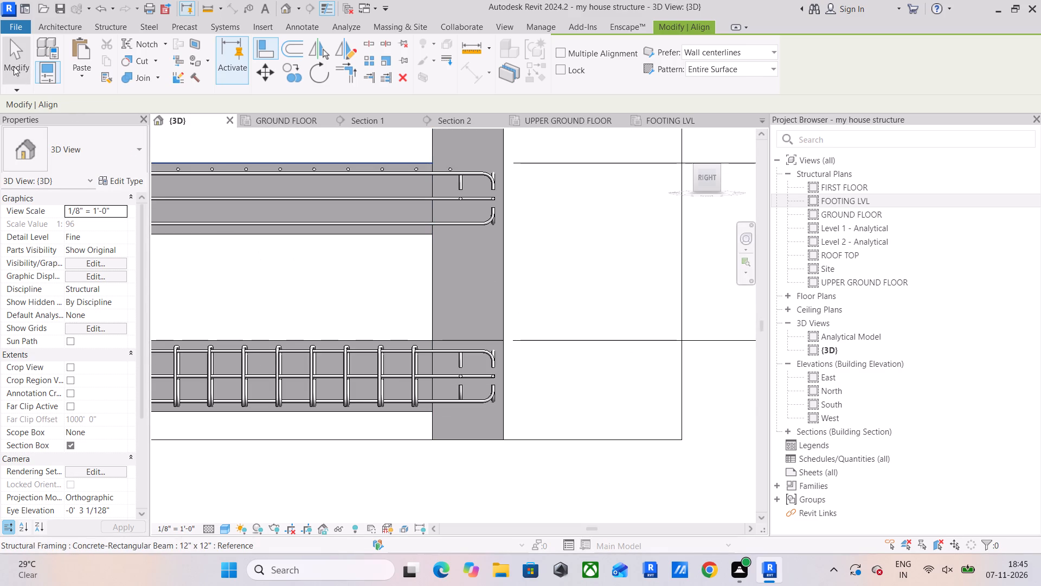
pyautogui.click(12, 63)
pyautogui.click(344, 369)
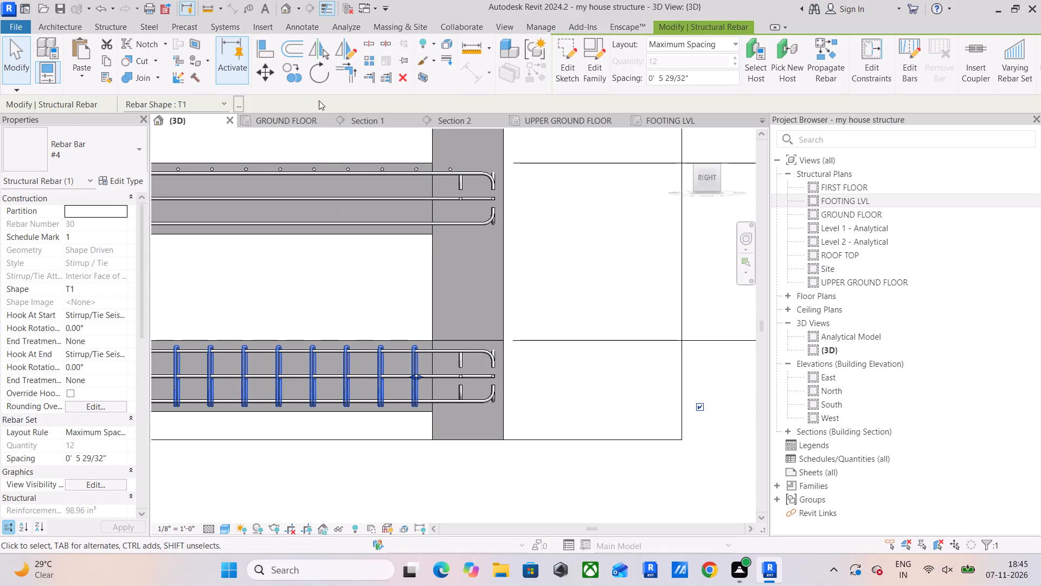
pyautogui.click(290, 79)
pyautogui.scroll(5, 410, 316)
pyautogui.click(459, 367)
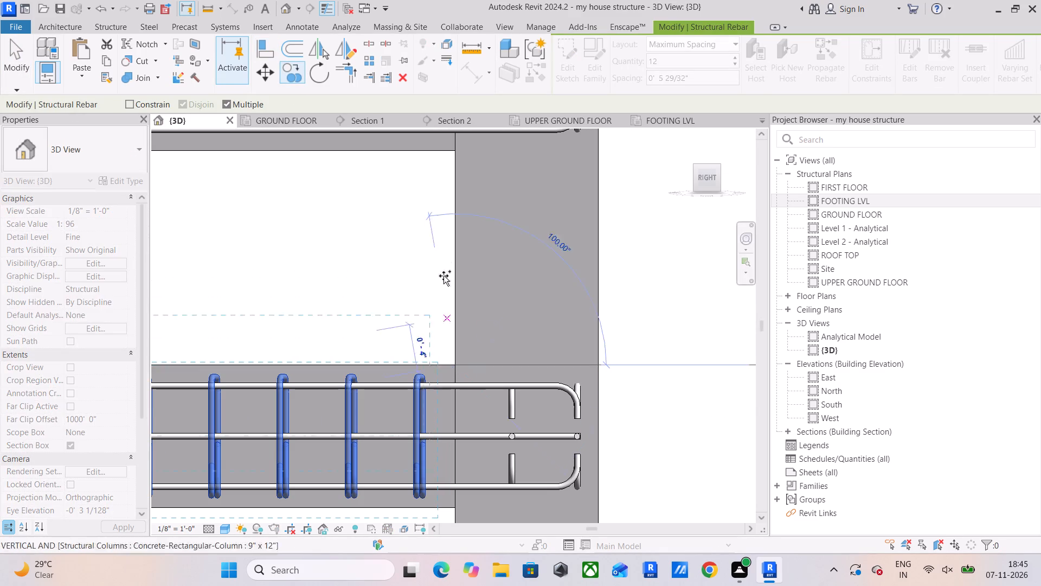
pyautogui.scroll(-5, 444, 266)
pyautogui.moveTo(444, 282); pyautogui.dragTo(448, 417, button='middle')
pyautogui.scroll(7, 449, 295)
pyautogui.click(457, 264)
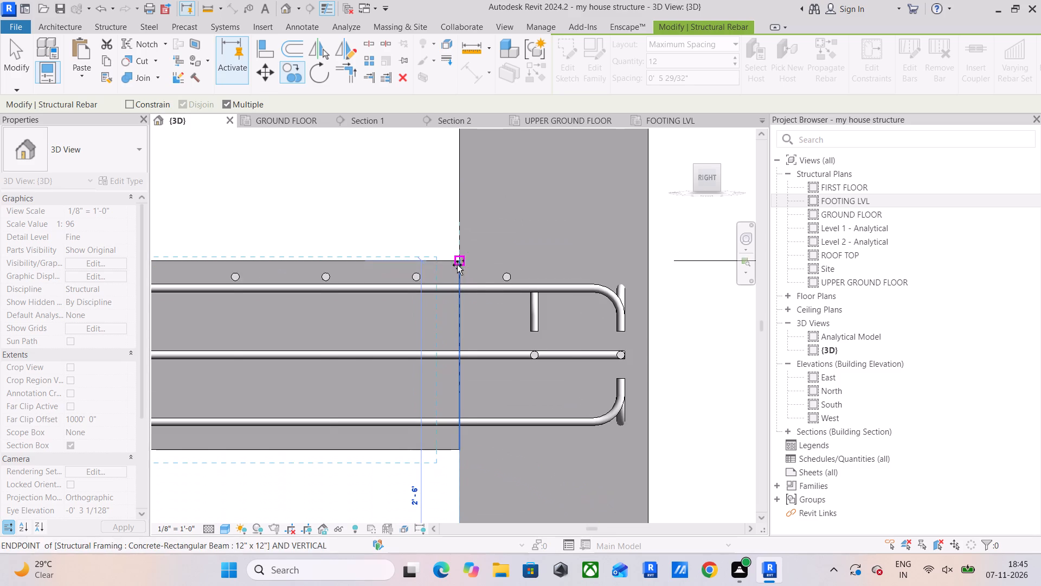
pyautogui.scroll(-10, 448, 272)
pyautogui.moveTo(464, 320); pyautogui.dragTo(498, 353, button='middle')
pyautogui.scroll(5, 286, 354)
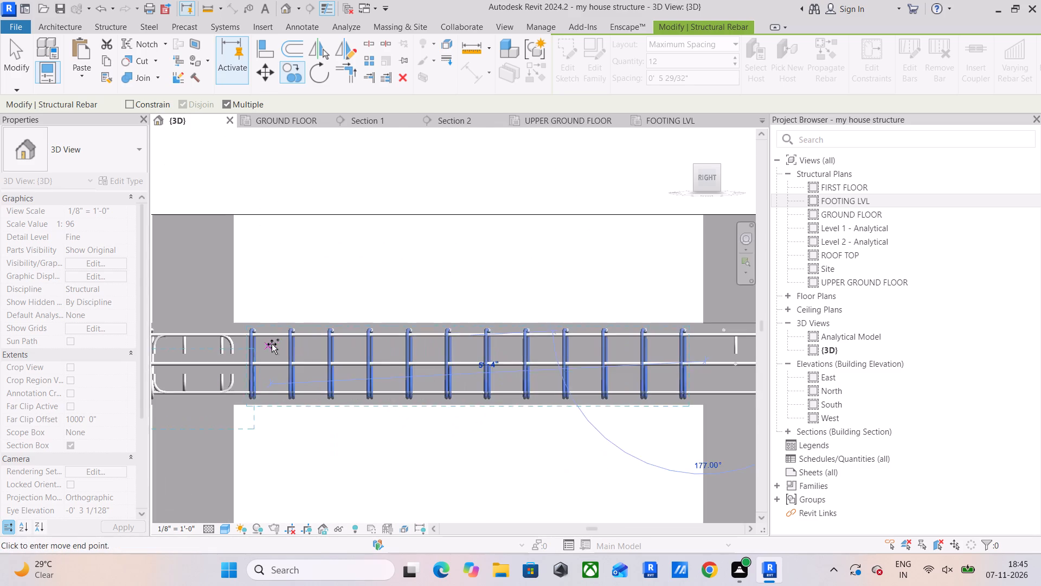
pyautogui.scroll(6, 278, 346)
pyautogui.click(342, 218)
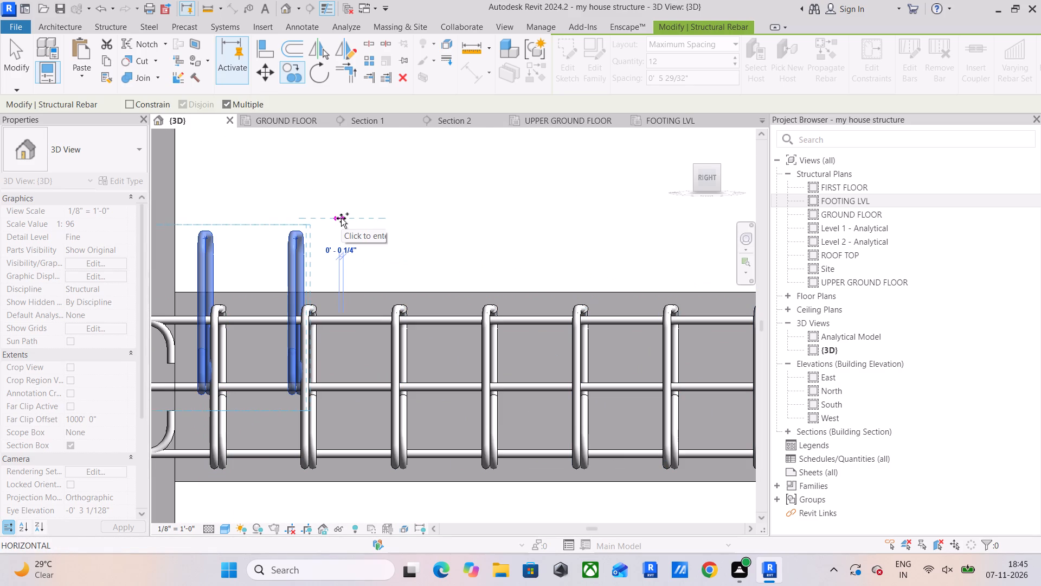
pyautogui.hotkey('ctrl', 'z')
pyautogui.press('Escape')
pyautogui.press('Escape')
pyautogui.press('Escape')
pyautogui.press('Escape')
# Turn off the section box so the whole structure is displayed.
pyautogui.scroll(-7, 334, 306)
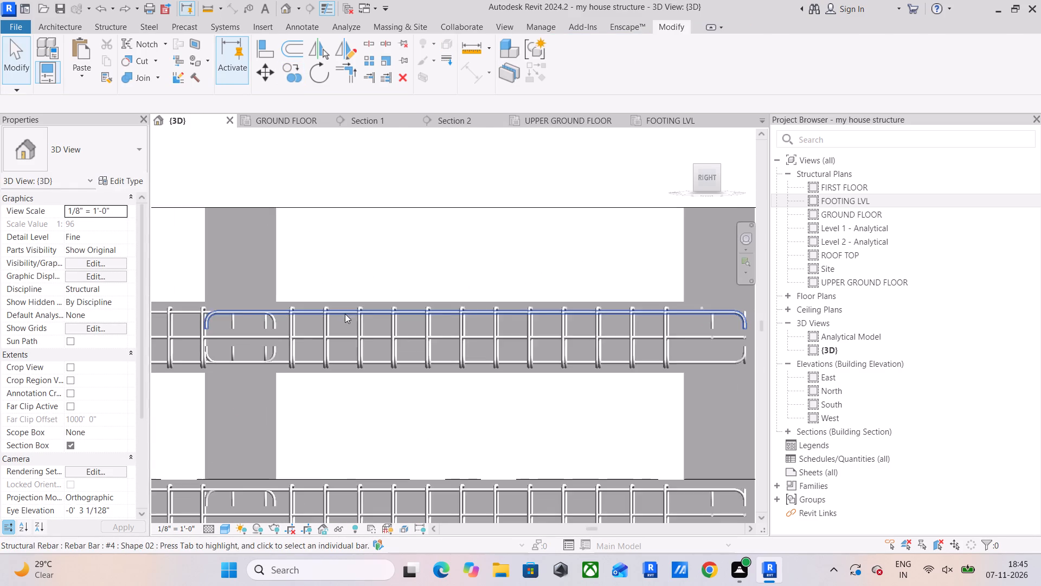
pyautogui.scroll(-5, 345, 314)
pyautogui.scroll(5, 285, 326)
pyautogui.scroll(-9, 283, 333)
pyautogui.moveTo(296, 337); pyautogui.dragTo(438, 383, button='middle')
pyautogui.scroll(-4, 423, 381)
pyautogui.scroll(-4, 499, 385)
pyautogui.keyDown('shift'); pyautogui.moveTo(544, 398); pyautogui.dragTo(470, 420, button='middle'); pyautogui.keyUp('shift')
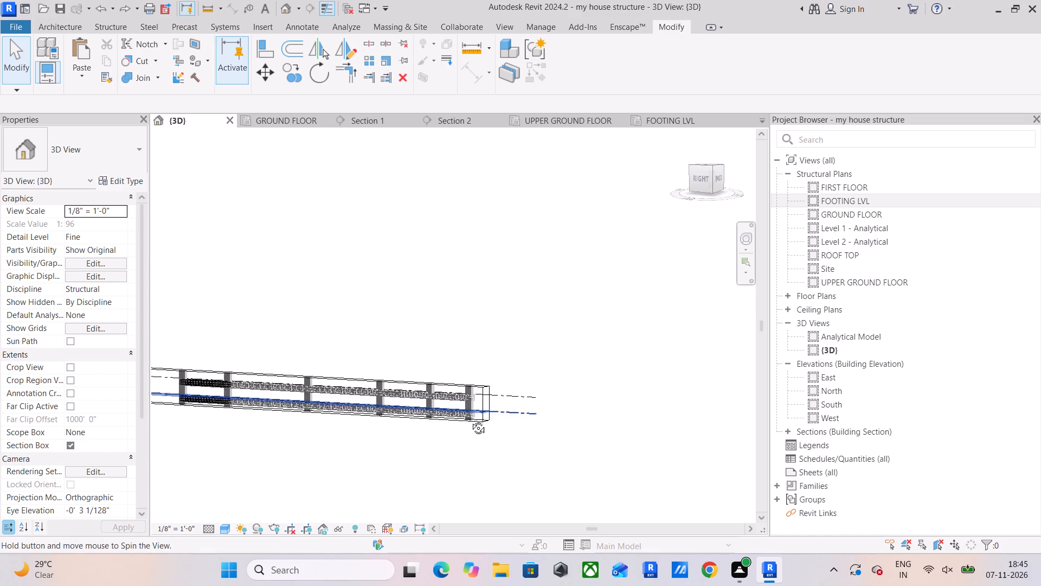
pyautogui.keyDown('shift'); pyautogui.moveTo(470, 420); pyautogui.dragTo(468, 434, button='middle'); pyautogui.keyUp('shift')
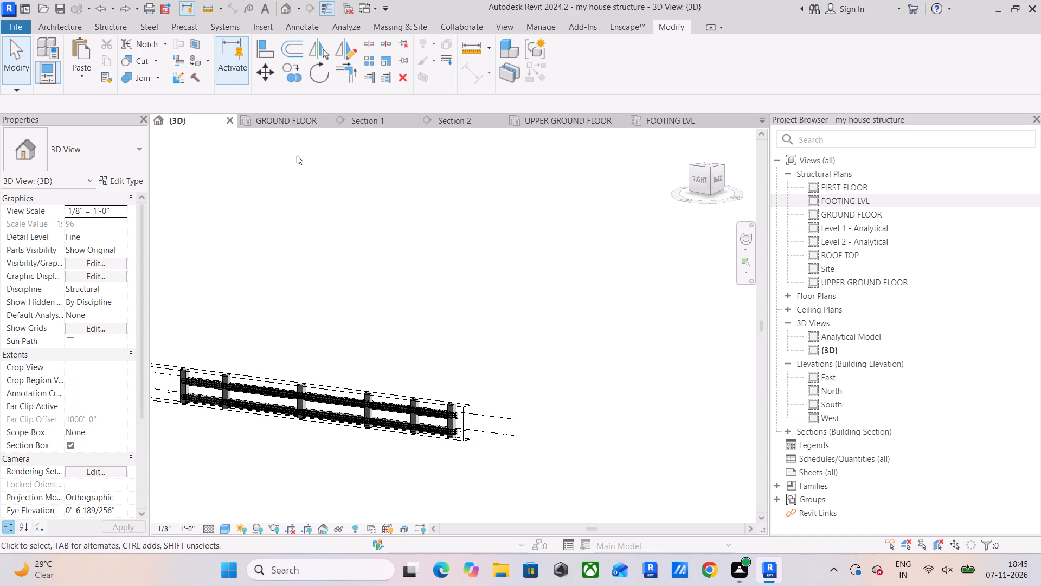
pyautogui.click(73, 444)
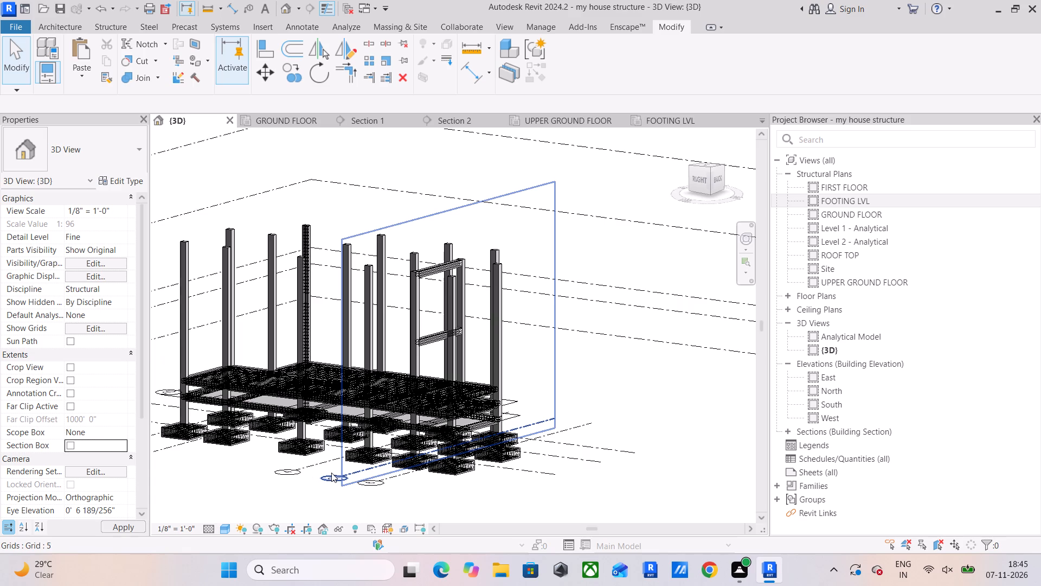
# Isolate the GROUND FLOOR beam between grid lines 9 and 8 in a back view, extending the section box above the upper beam.
pyautogui.scroll(10, 428, 428)
pyautogui.moveTo(608, 427); pyautogui.dragTo(494, 475, button='middle')
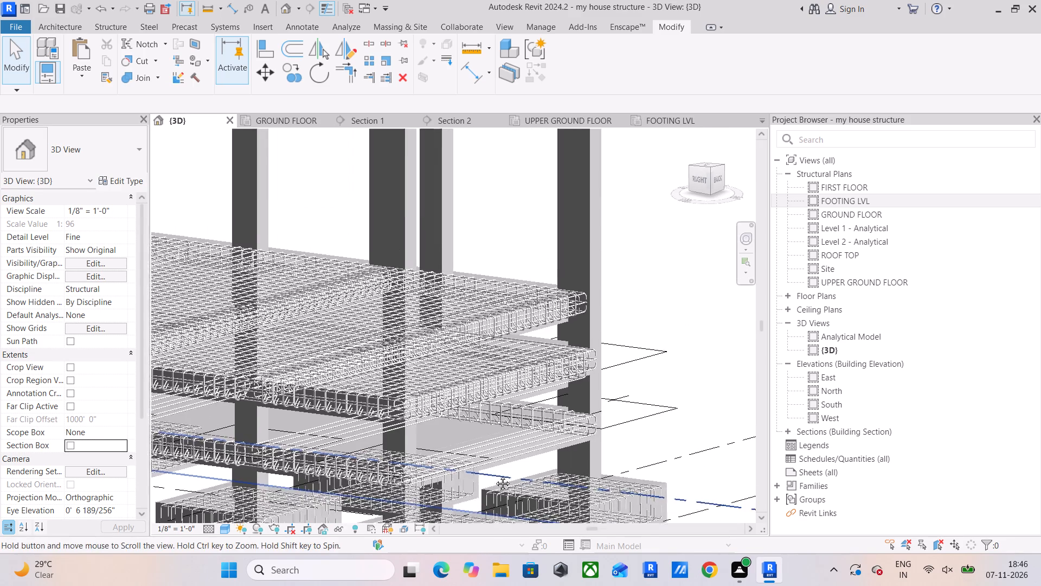
pyautogui.moveTo(494, 475); pyautogui.dragTo(494, 476, button='middle')
pyautogui.click(496, 451)
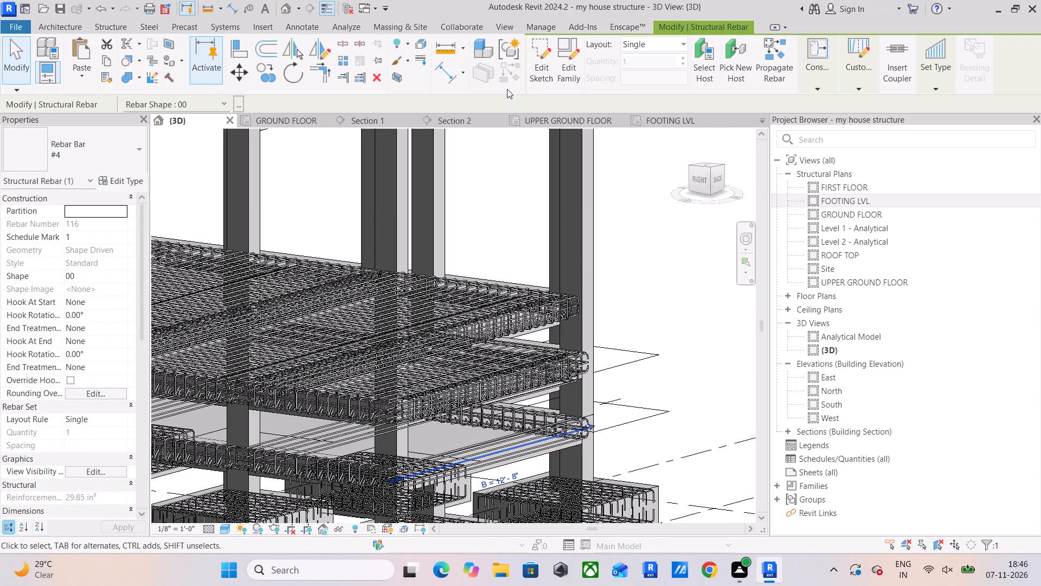
pyautogui.click(395, 75)
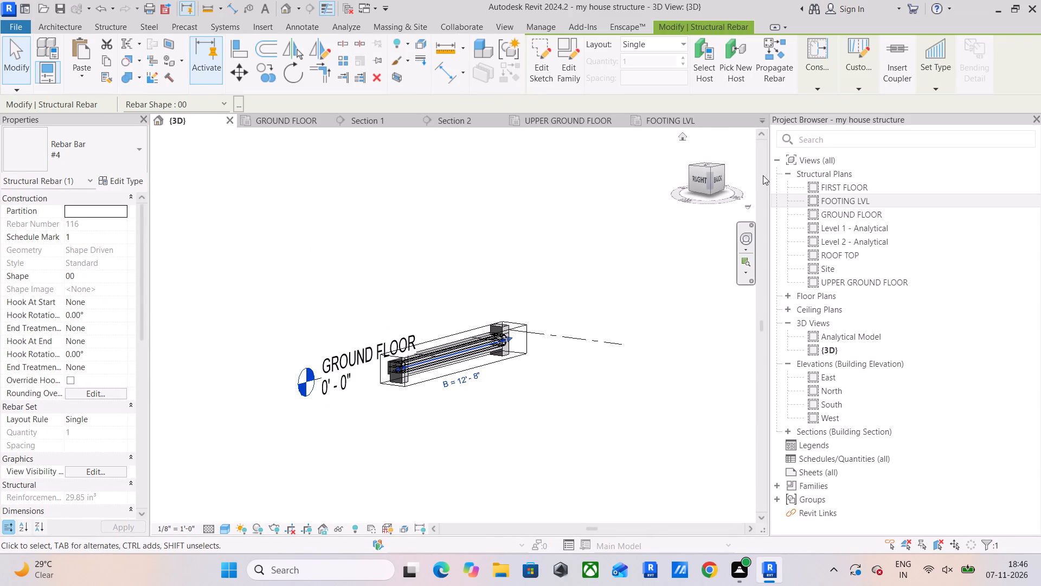
pyautogui.click(718, 181)
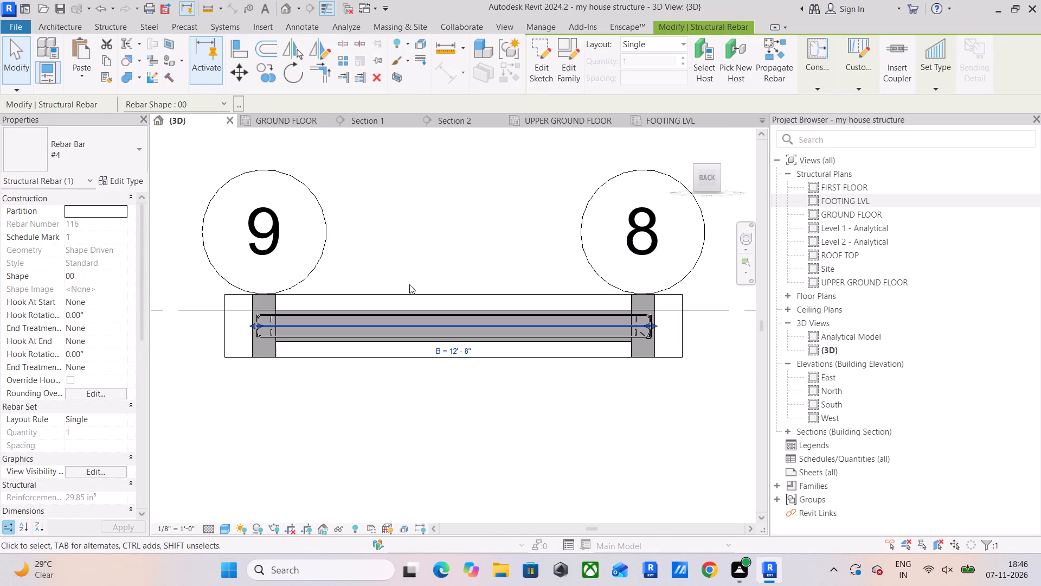
pyautogui.click(426, 295)
pyautogui.moveTo(455, 286); pyautogui.dragTo(455, 176)
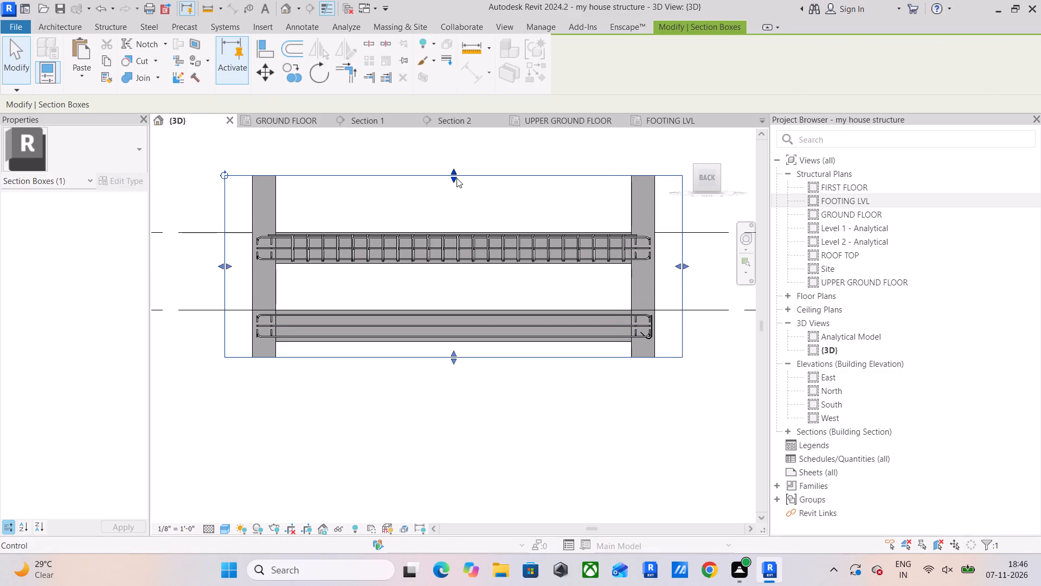
# Copy the upper beam's stirrup set between grid lines 9 and 8 down to the lower beam.
pyautogui.scroll(4, 282, 325)
pyautogui.moveTo(281, 324); pyautogui.dragTo(301, 366, button='middle')
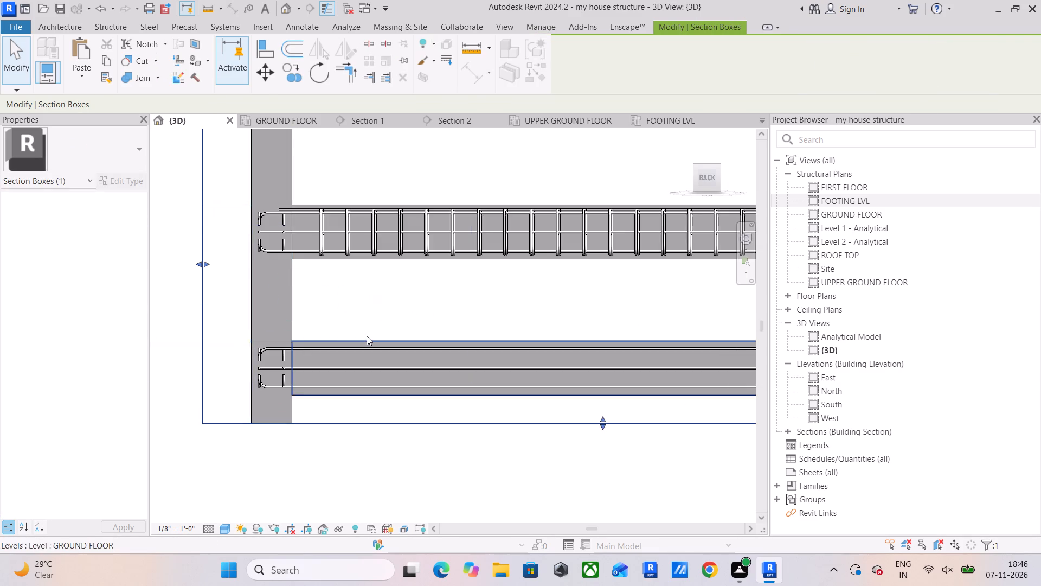
pyautogui.scroll(-4, 367, 336)
pyautogui.moveTo(454, 360); pyautogui.dragTo(352, 373, button='middle')
pyautogui.click(556, 287)
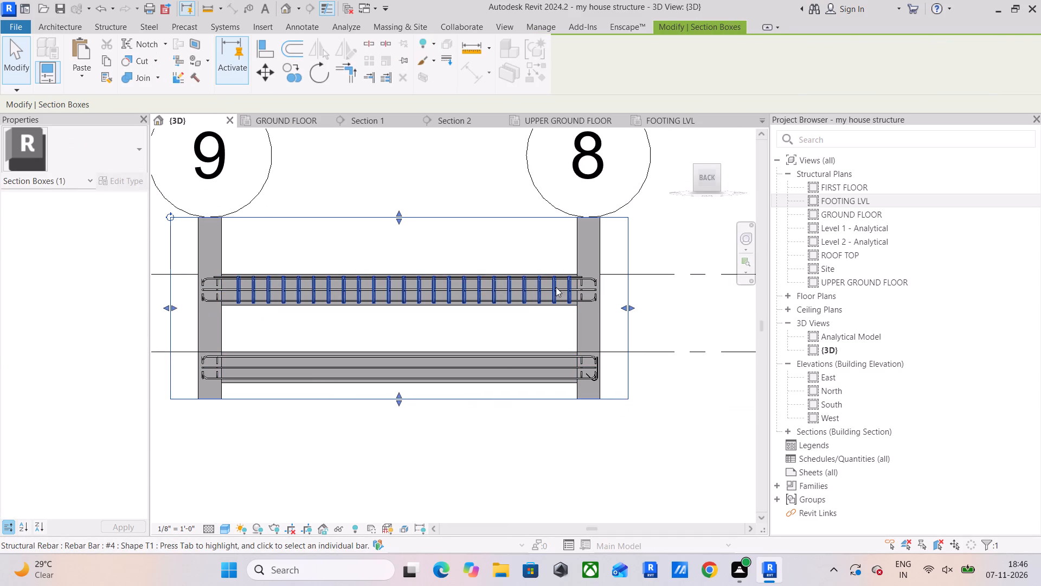
pyautogui.click(290, 77)
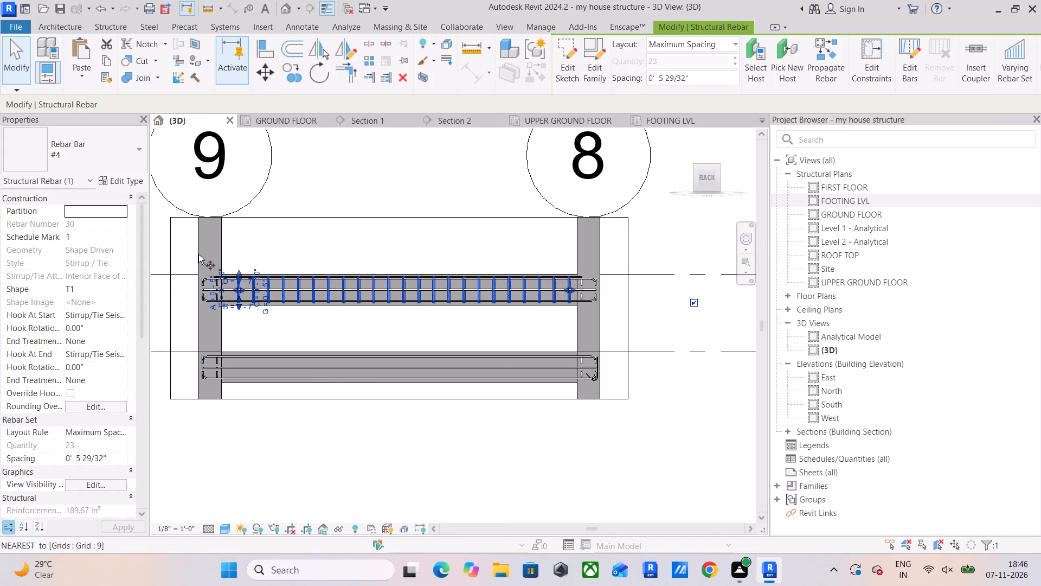
pyautogui.scroll(5, 195, 256)
pyautogui.click(249, 289)
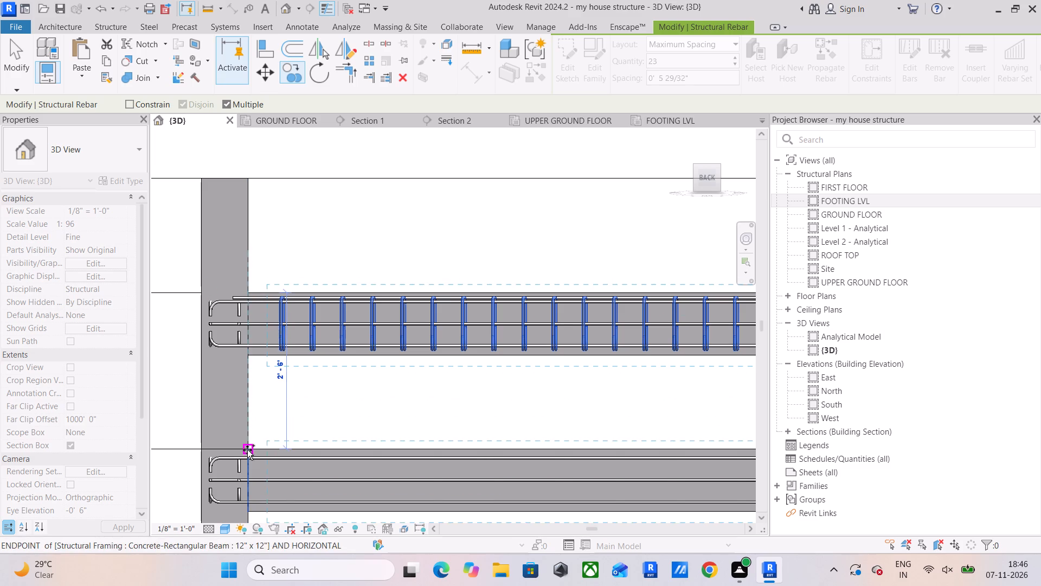
pyautogui.click(247, 450)
pyautogui.click(30, 52)
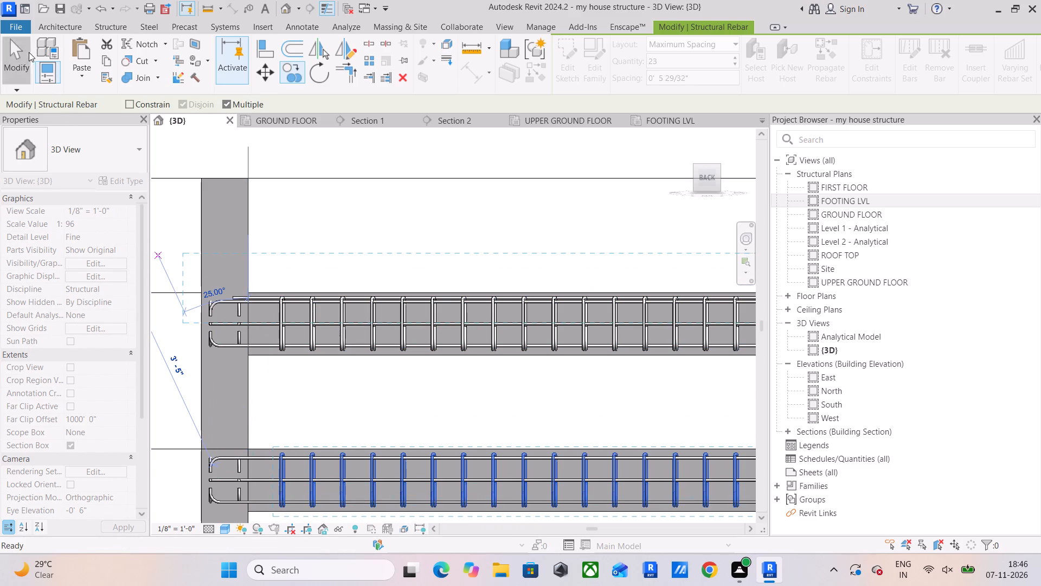
# Align the straight bar set above the upper beam with the beam's hooked top bar at the grid line 9 column.
pyautogui.scroll(-5, 160, 323)
pyautogui.scroll(5, 203, 298)
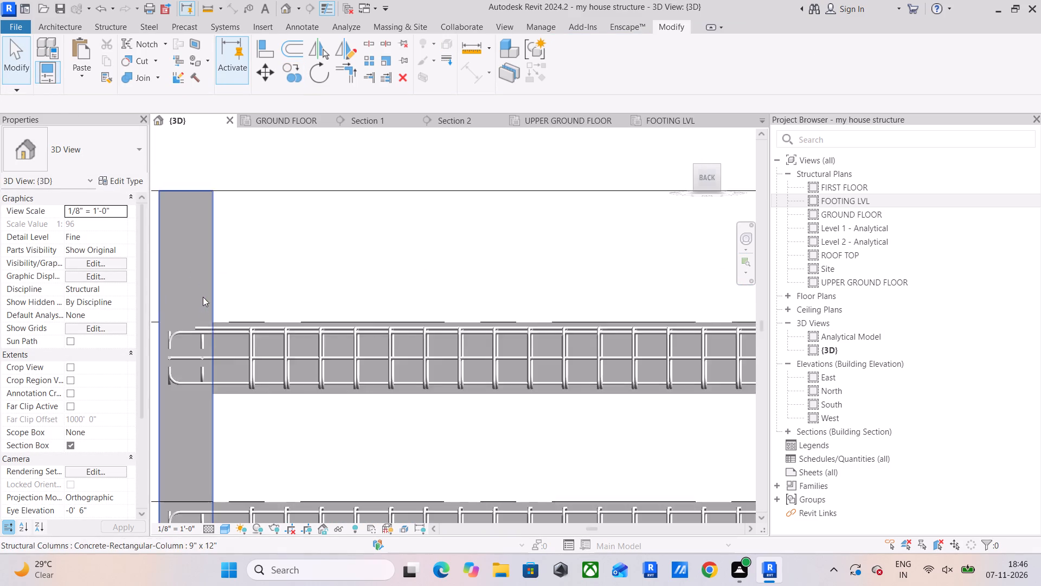
pyautogui.scroll(6, 203, 297)
pyautogui.click(223, 330)
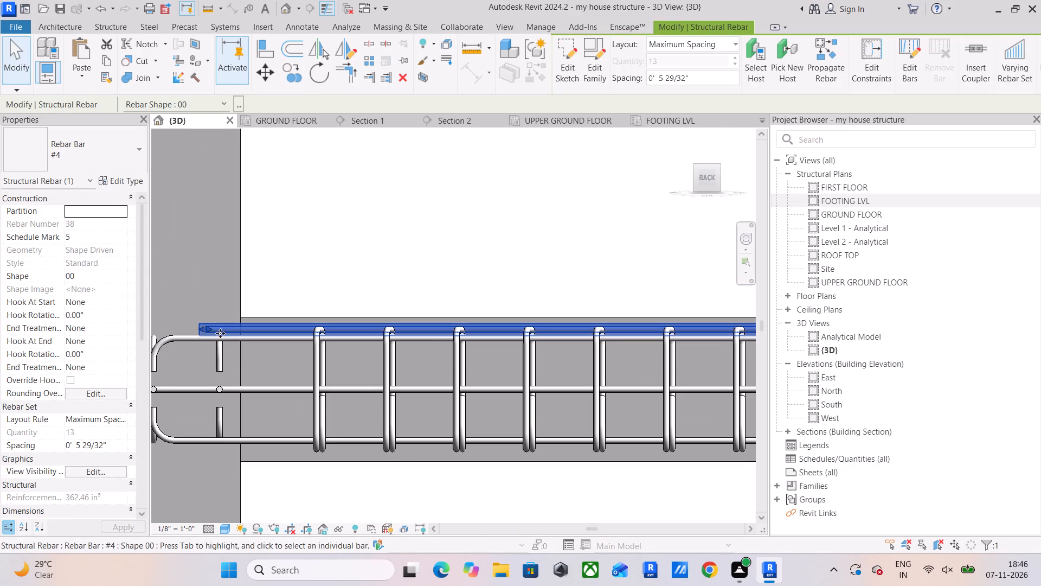
pyautogui.click(260, 50)
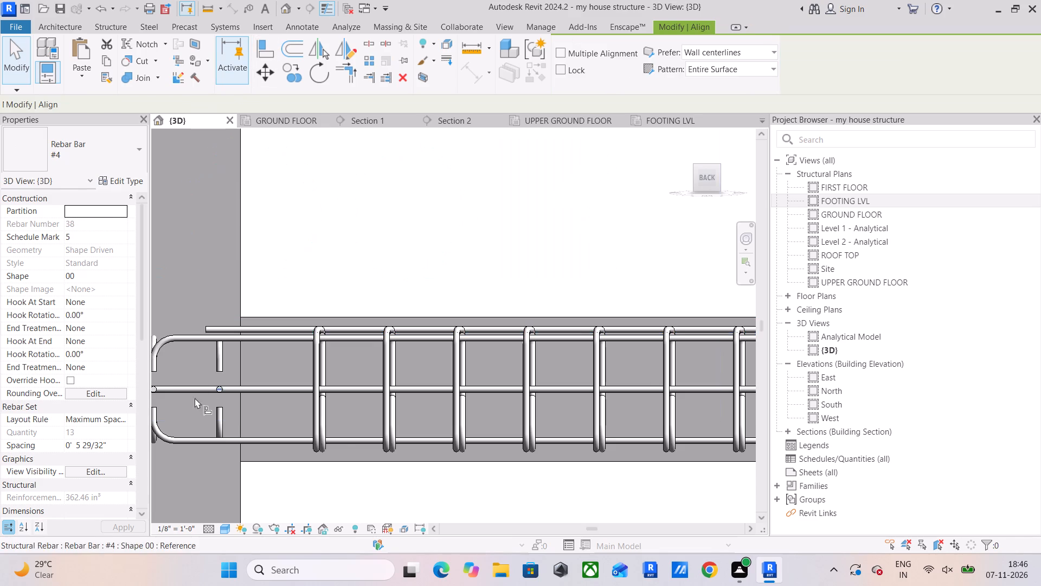
pyautogui.scroll(4, 162, 362)
pyautogui.scroll(1, 238, 355)
pyautogui.moveTo(239, 355); pyautogui.dragTo(403, 383, button='middle')
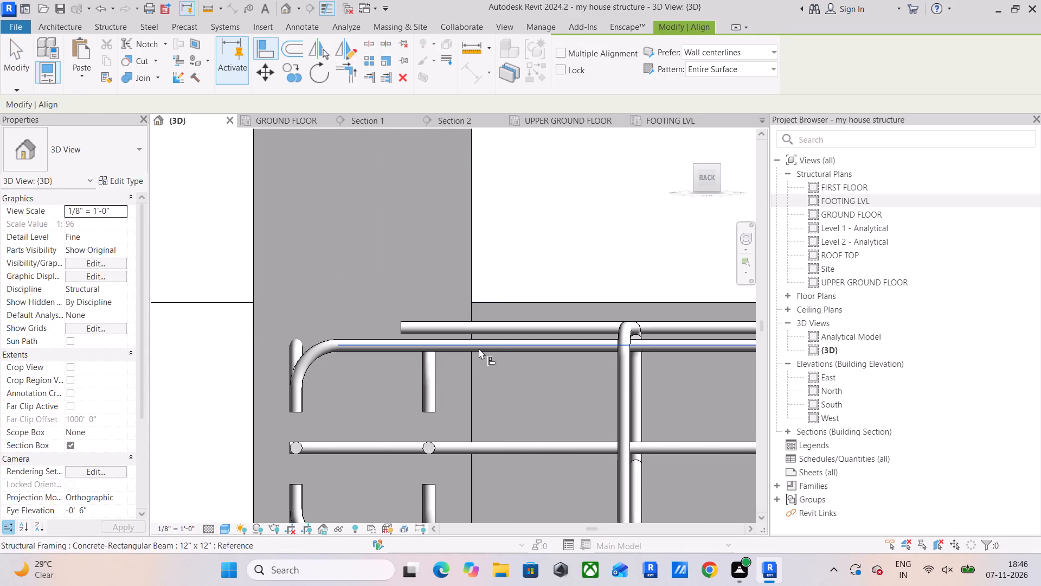
pyautogui.scroll(3, 474, 348)
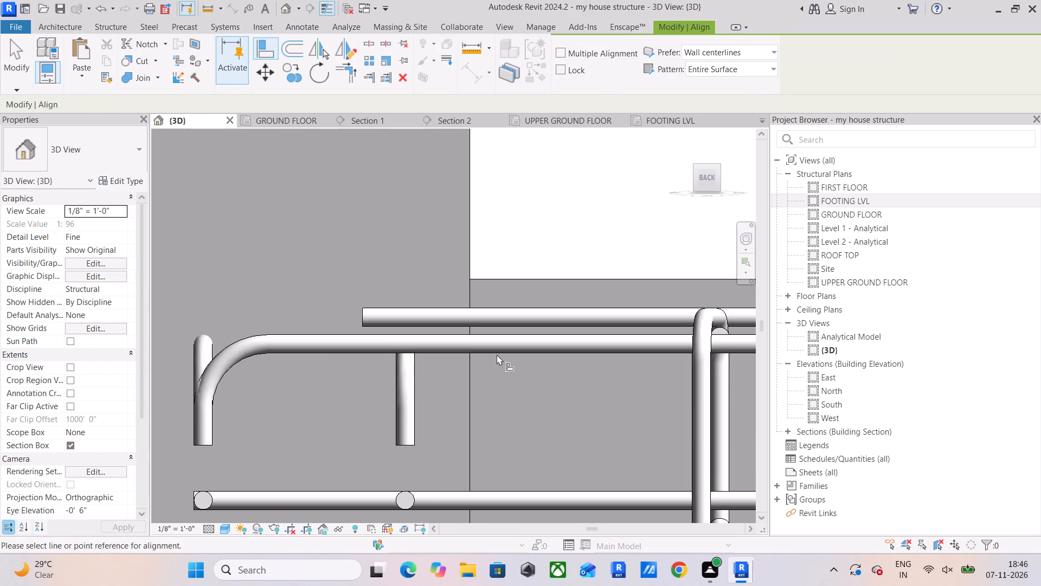
pyautogui.click(503, 345)
pyautogui.click(513, 318)
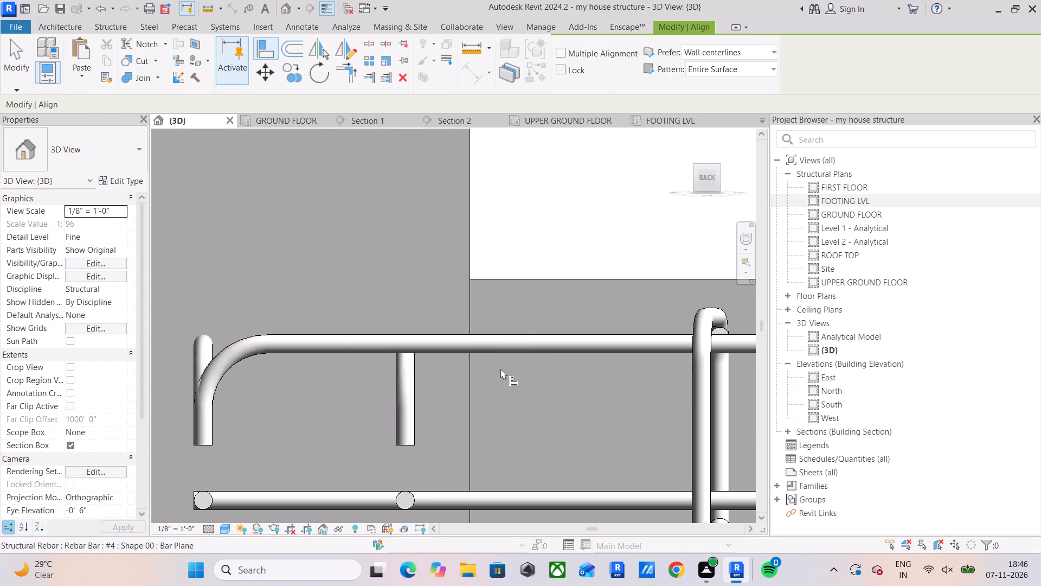
pyautogui.scroll(-3, 500, 368)
pyautogui.moveTo(499, 371); pyautogui.dragTo(426, 389, button='middle')
pyautogui.press('Escape')
pyautogui.press('Escape')
pyautogui.press('Escape')
# Examine the upper beam's hooked top bars and straight bar set in 3D around the column at grid line 9.
pyautogui.scroll(-3, 356, 394)
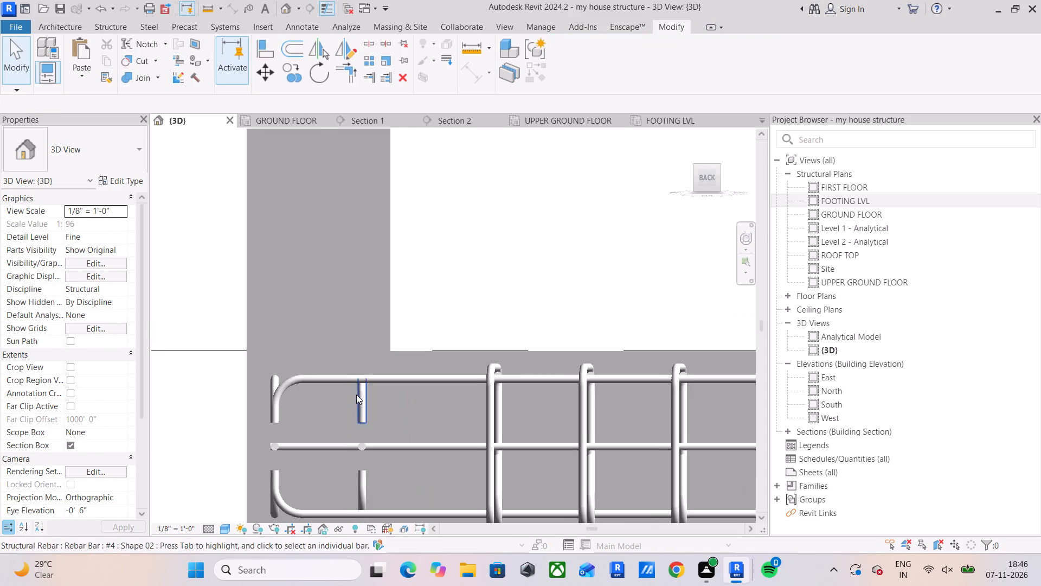
pyautogui.moveTo(360, 393); pyautogui.dragTo(363, 330, button='middle')
pyautogui.scroll(1, 365, 324)
pyautogui.scroll(-4, 377, 339)
pyautogui.keyDown('shift'); pyautogui.moveTo(438, 361); pyautogui.dragTo(449, 416, button='middle'); pyautogui.keyUp('shift')
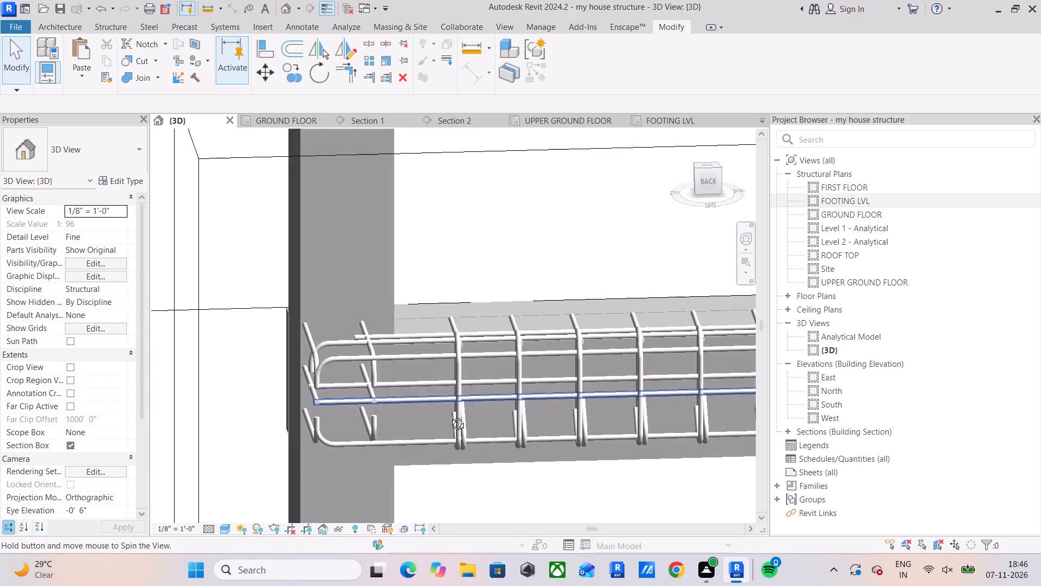
pyautogui.keyDown('shift'); pyautogui.moveTo(449, 416); pyautogui.dragTo(428, 463, button='middle'); pyautogui.keyUp('shift')
pyautogui.keyDown('shift'); pyautogui.moveTo(397, 345); pyautogui.dragTo(375, 396, button='middle'); pyautogui.keyUp('shift')
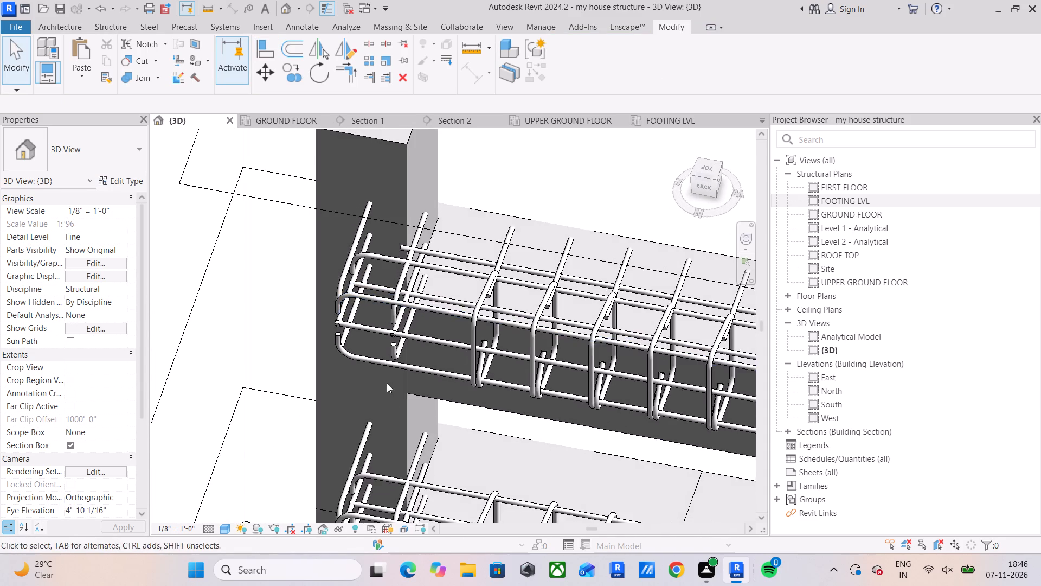
pyautogui.moveTo(384, 387); pyautogui.dragTo(348, 448, button='middle')
pyautogui.scroll(4, 395, 351)
pyautogui.keyDown('shift'); pyautogui.moveTo(388, 367); pyautogui.dragTo(404, 334, button='middle'); pyautogui.keyUp('shift')
pyautogui.keyDown('shift'); pyautogui.scroll(1, 388, 367); pyautogui.keyUp('shift')
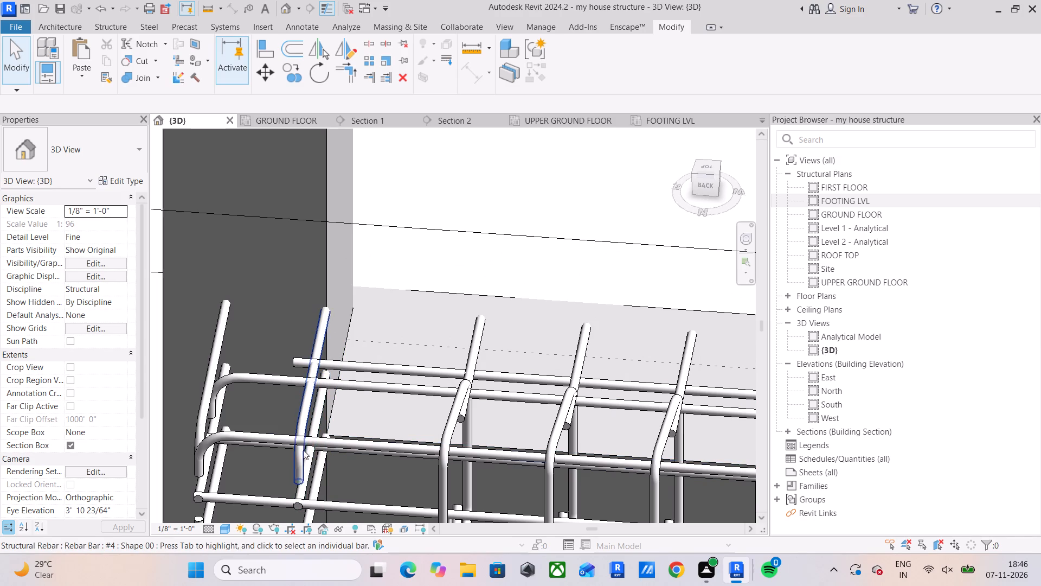
pyautogui.click(324, 440)
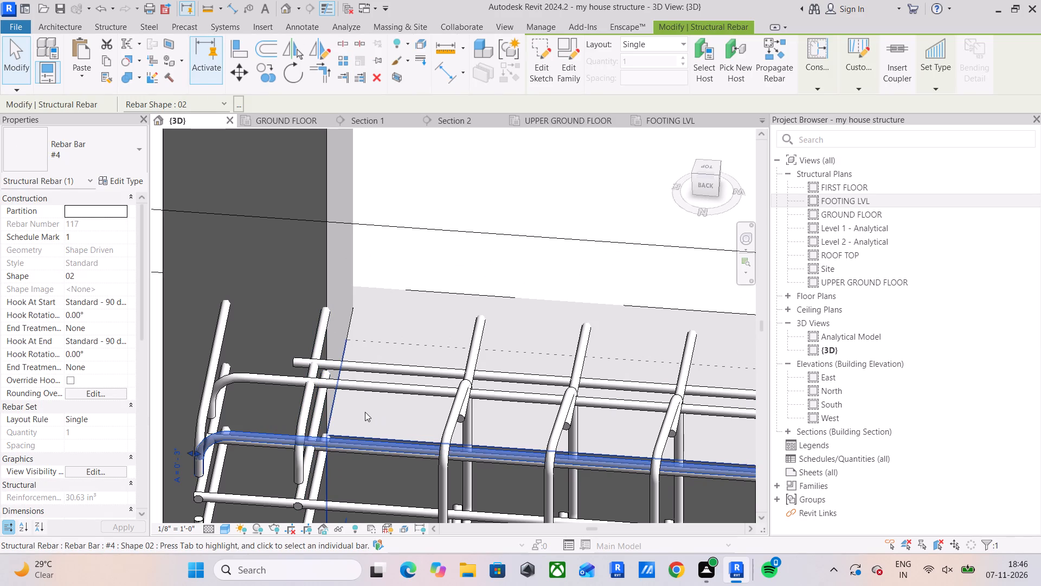
pyautogui.click(358, 370)
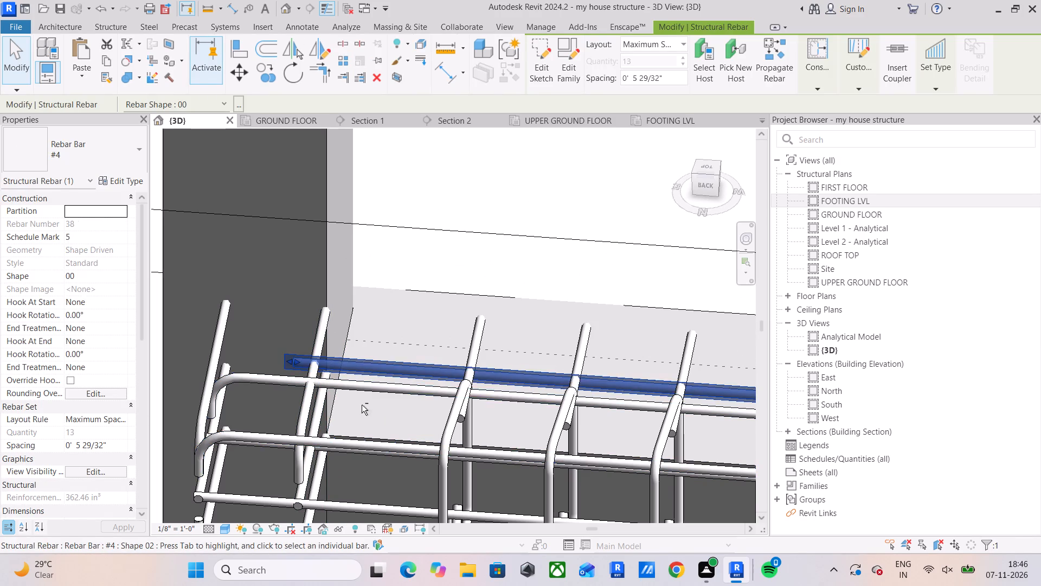
pyautogui.keyDown('shift'); pyautogui.moveTo(362, 405); pyautogui.dragTo(429, 405, button='middle'); pyautogui.keyUp('shift')
pyautogui.scroll(-5, 437, 405)
pyautogui.moveTo(454, 410); pyautogui.dragTo(415, 198, button='middle')
pyautogui.scroll(1, 416, 205)
pyautogui.scroll(-1, 414, 315)
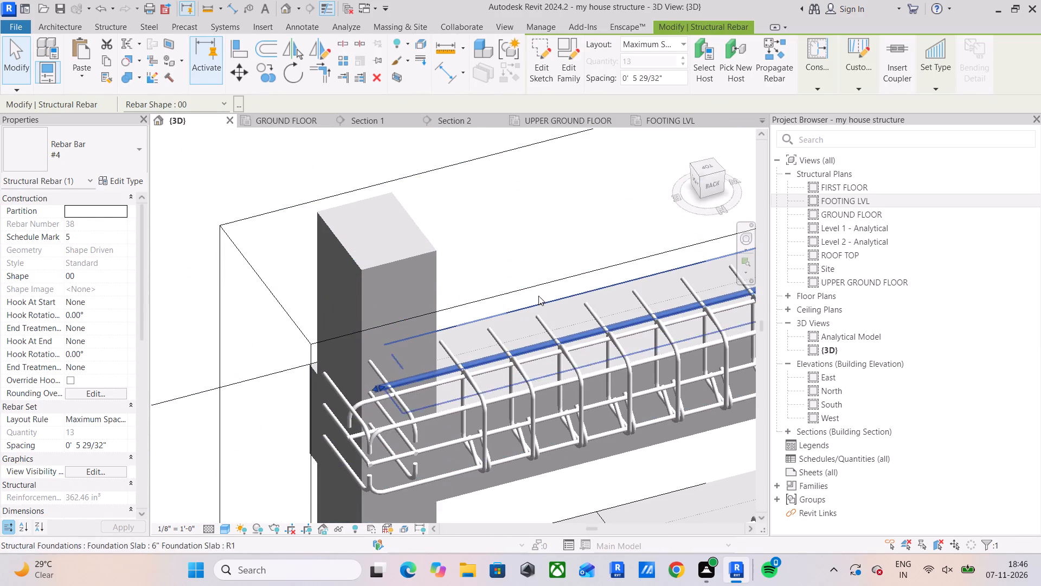
# Examine in a right view how the upper beam's longitudinal bars sit inside the stirrup cross-section.
pyautogui.click(693, 179)
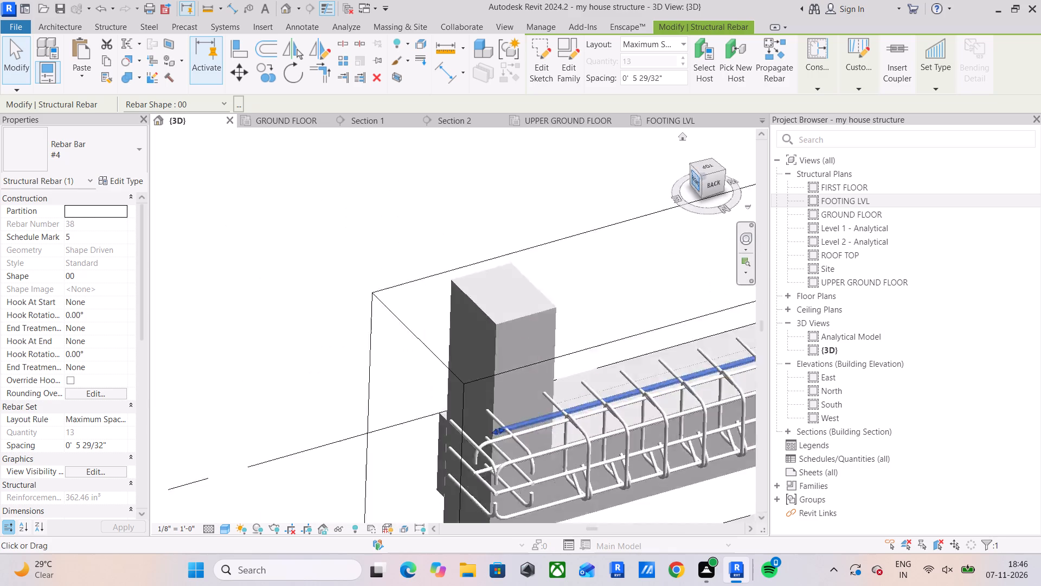
pyautogui.scroll(8, 458, 357)
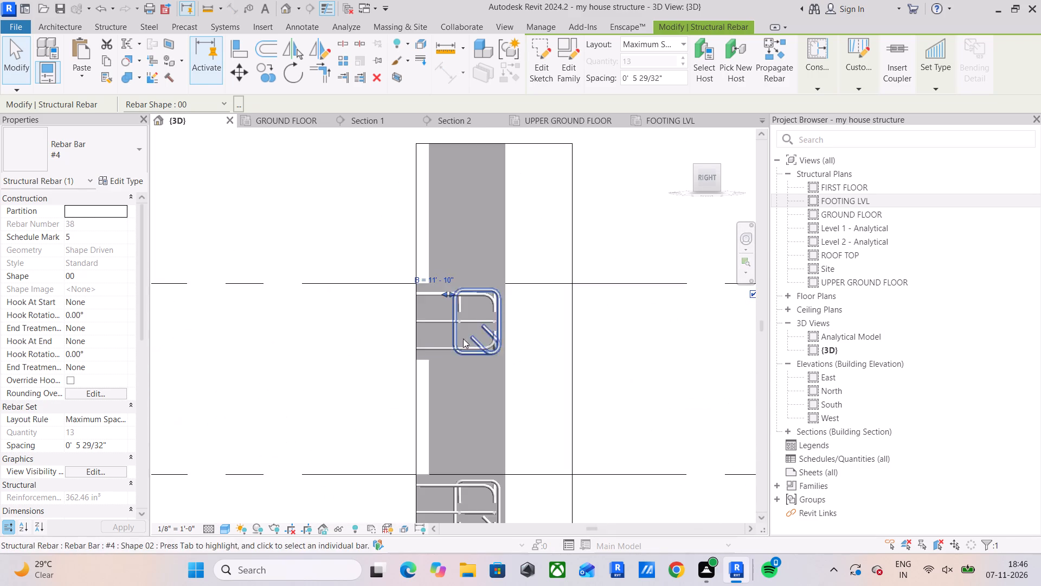
pyautogui.scroll(3, 463, 339)
pyautogui.moveTo(455, 298); pyautogui.dragTo(420, 370, button='middle')
pyautogui.scroll(9, 380, 324)
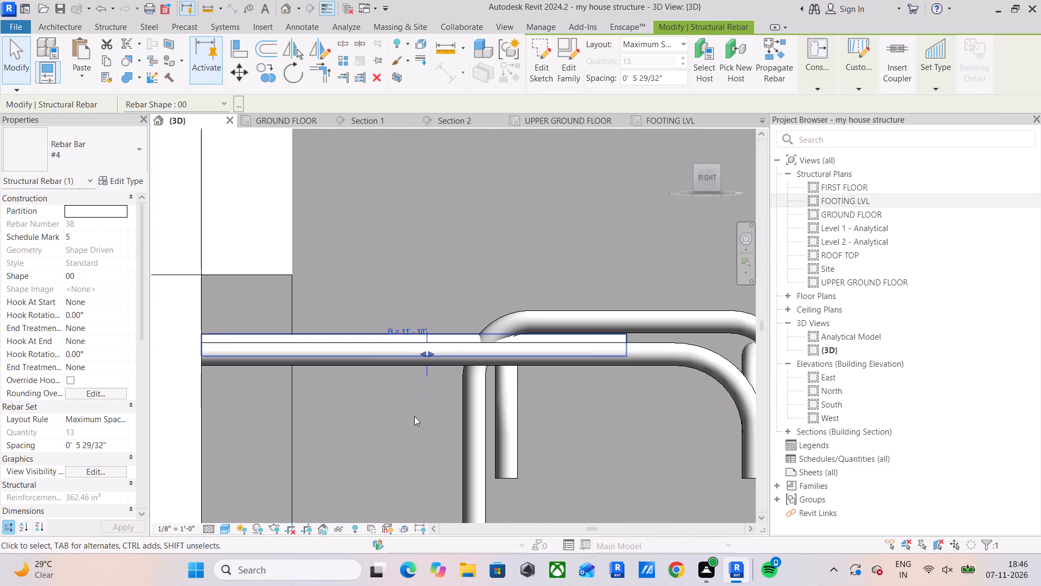
pyautogui.click(414, 416)
pyautogui.moveTo(489, 356); pyautogui.dragTo(356, 294, button='middle')
pyautogui.click(481, 373)
pyautogui.scroll(-4, 484, 367)
pyautogui.moveTo(484, 359); pyautogui.dragTo(467, 303, button='middle')
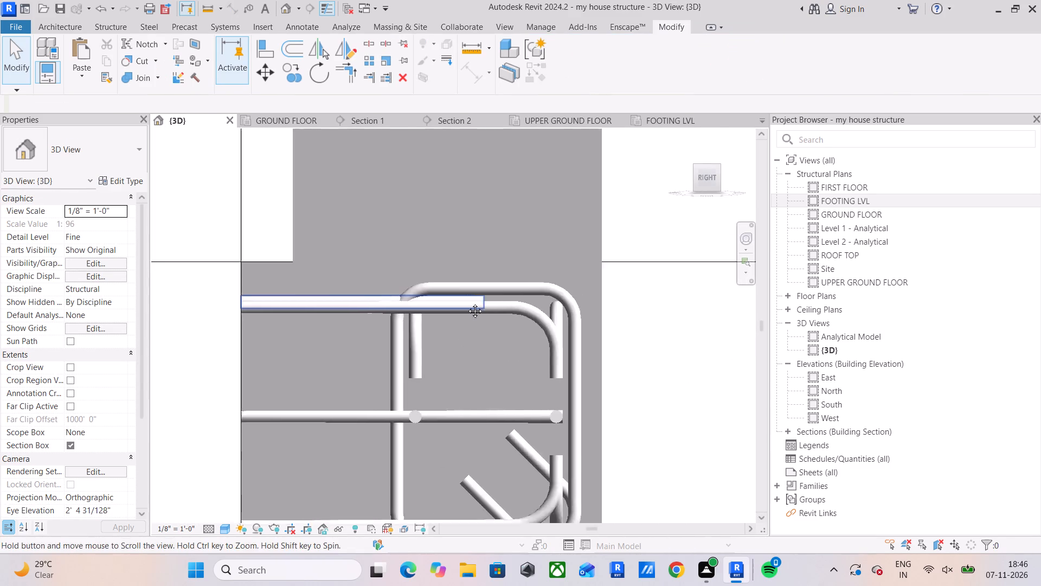
pyautogui.moveTo(467, 303); pyautogui.dragTo(449, 214, button='middle')
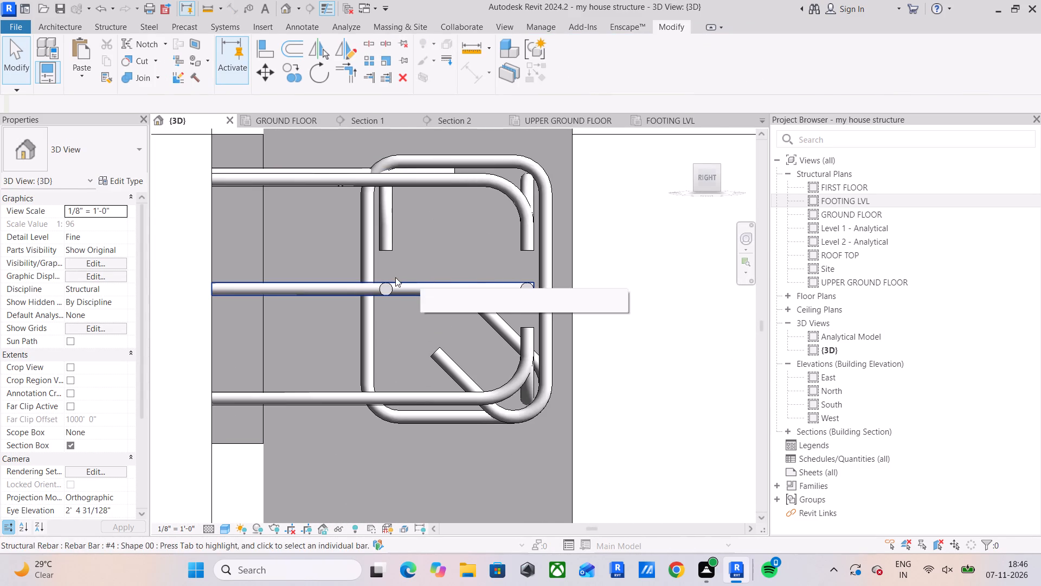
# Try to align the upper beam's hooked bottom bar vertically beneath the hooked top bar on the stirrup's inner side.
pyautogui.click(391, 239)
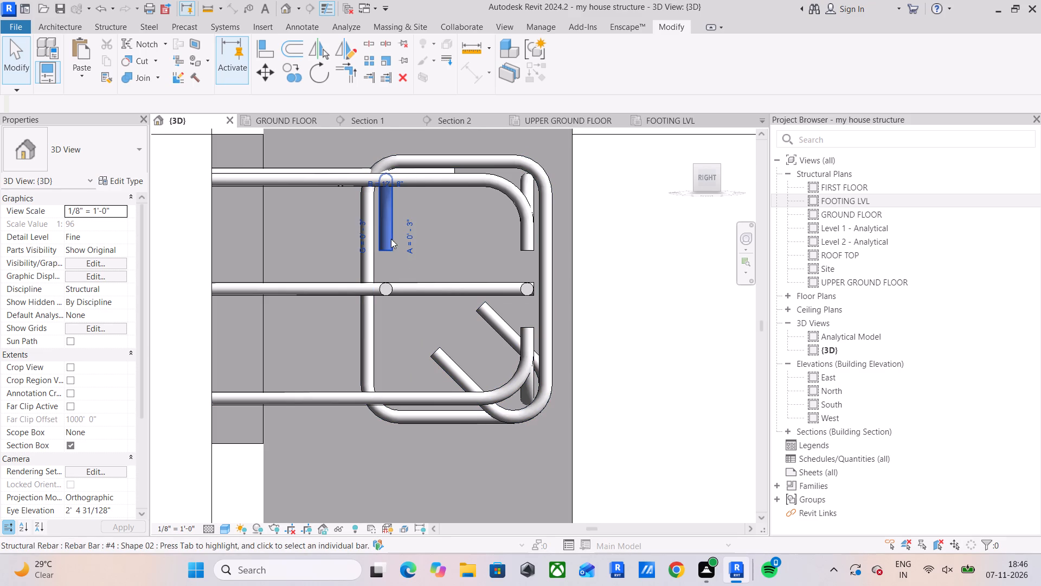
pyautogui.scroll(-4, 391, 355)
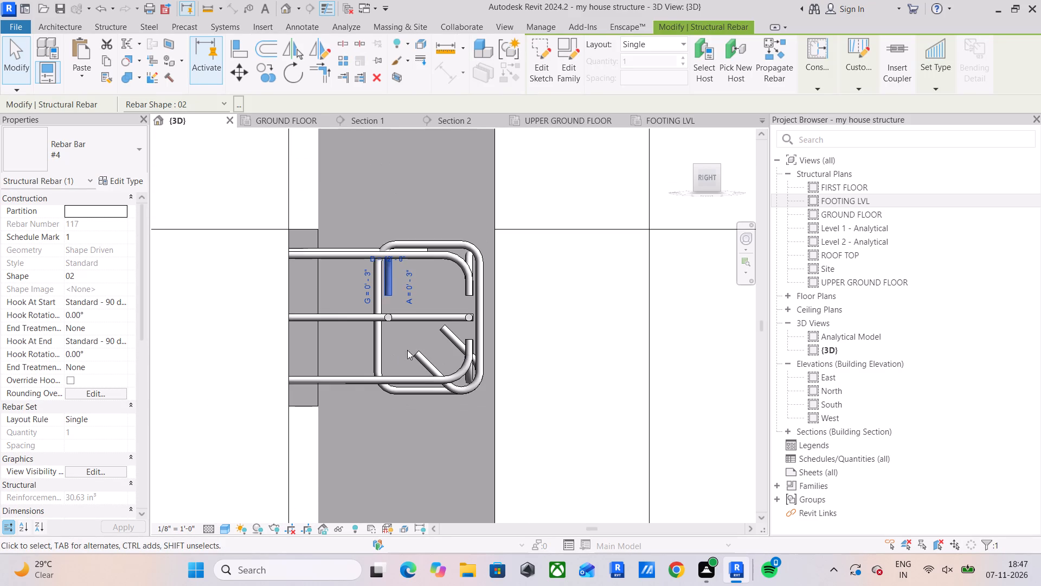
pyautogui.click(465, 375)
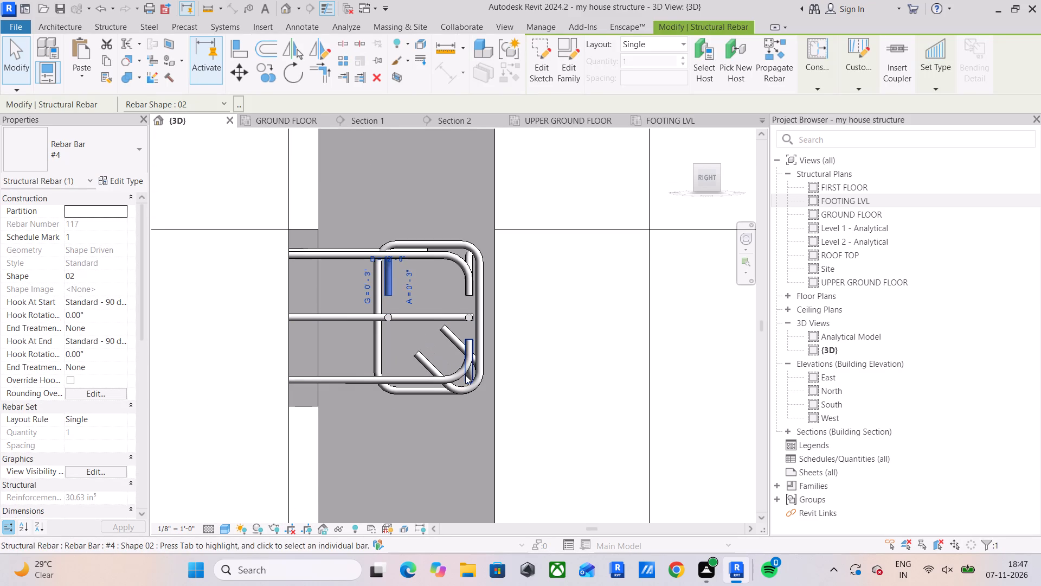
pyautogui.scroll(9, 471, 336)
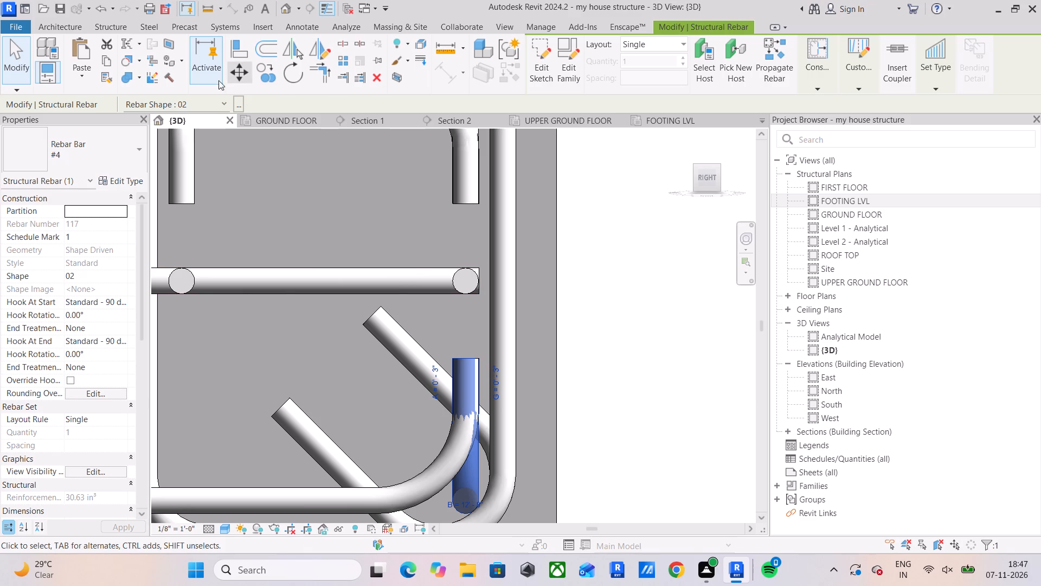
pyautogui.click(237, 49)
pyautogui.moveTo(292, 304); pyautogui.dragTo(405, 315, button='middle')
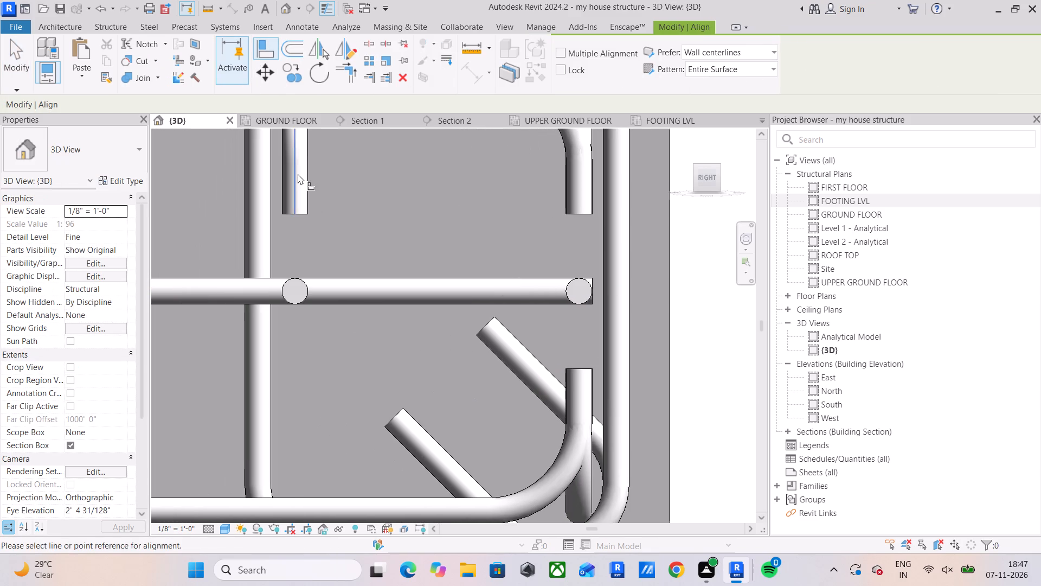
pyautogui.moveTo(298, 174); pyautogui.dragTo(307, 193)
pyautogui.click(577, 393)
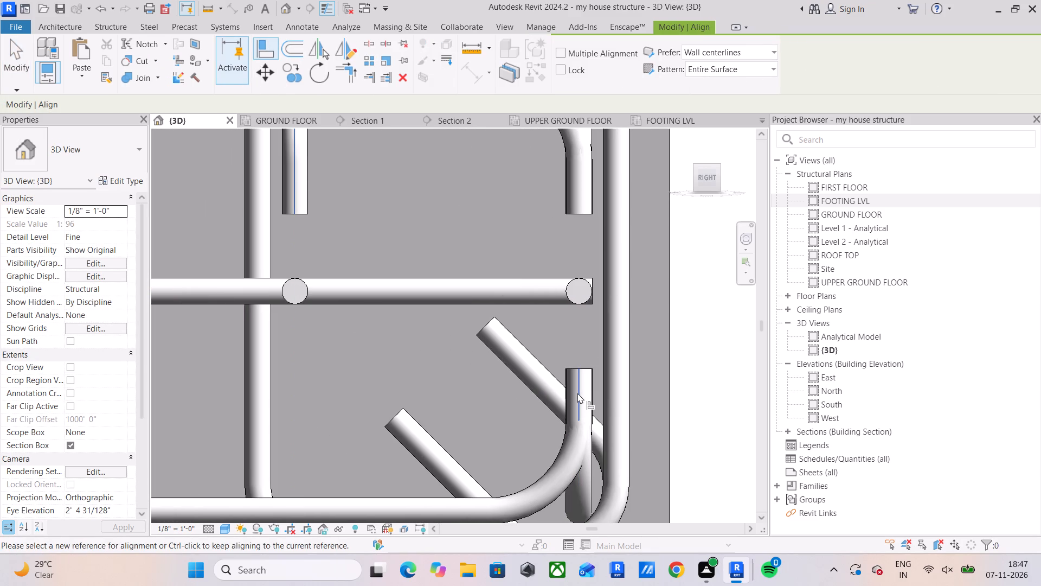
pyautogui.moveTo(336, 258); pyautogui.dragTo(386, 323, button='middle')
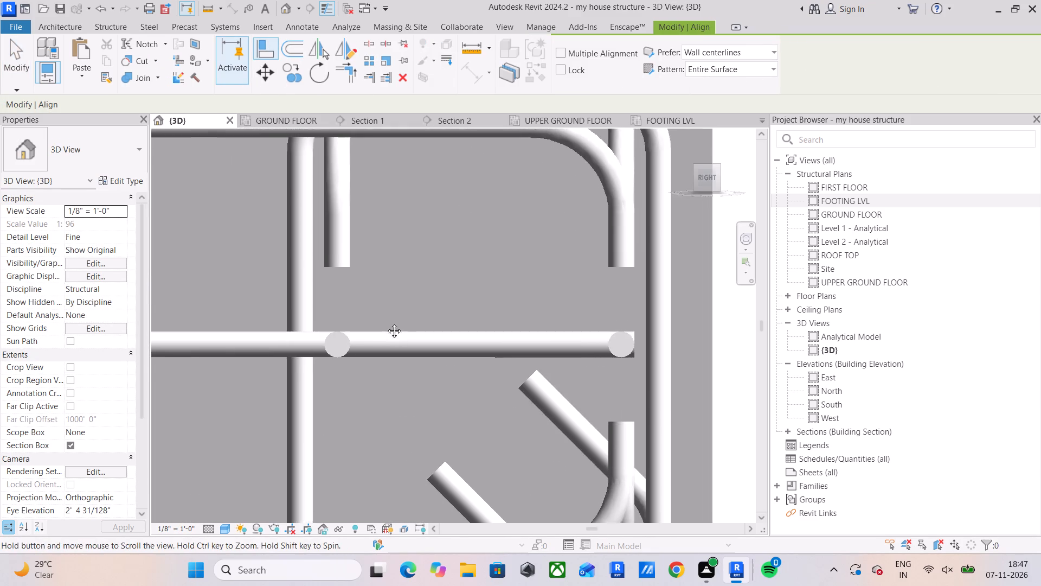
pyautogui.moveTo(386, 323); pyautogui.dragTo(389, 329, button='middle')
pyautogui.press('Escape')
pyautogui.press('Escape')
# Align the upper beam's hooked bottom bar with the centreline of the hooked top bar on the stirrup's inner side.
pyautogui.click(258, 56)
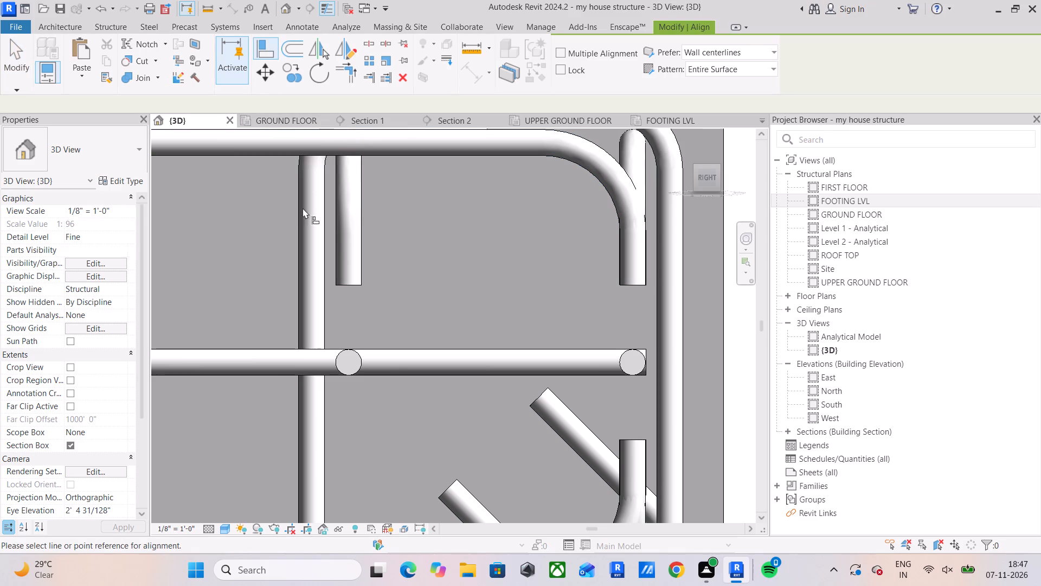
pyautogui.click(357, 228)
pyautogui.click(349, 226)
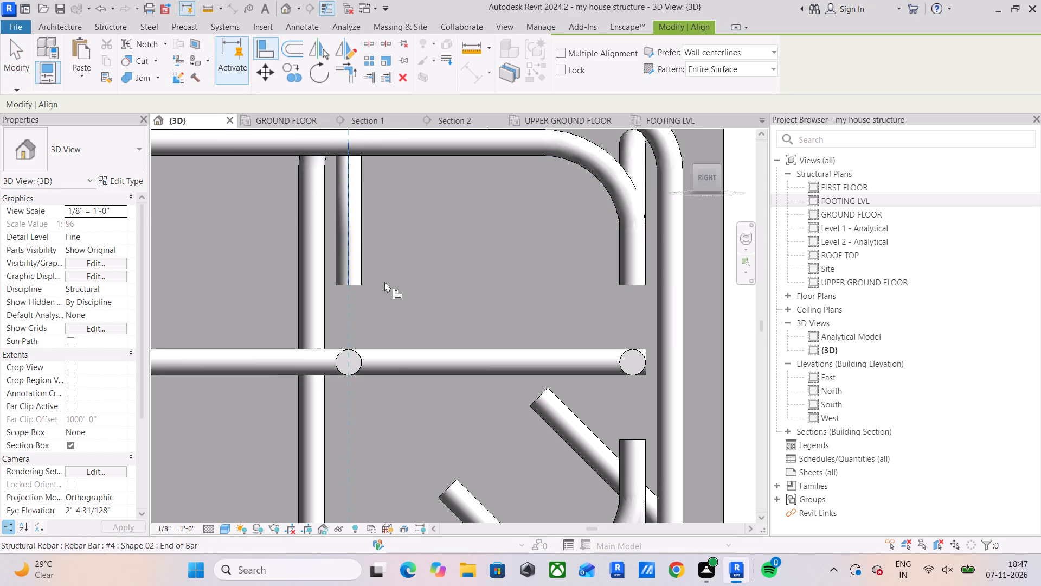
pyautogui.moveTo(535, 381); pyautogui.dragTo(487, 235, button='middle')
pyautogui.click(586, 324)
pyautogui.scroll(-2, 421, 319)
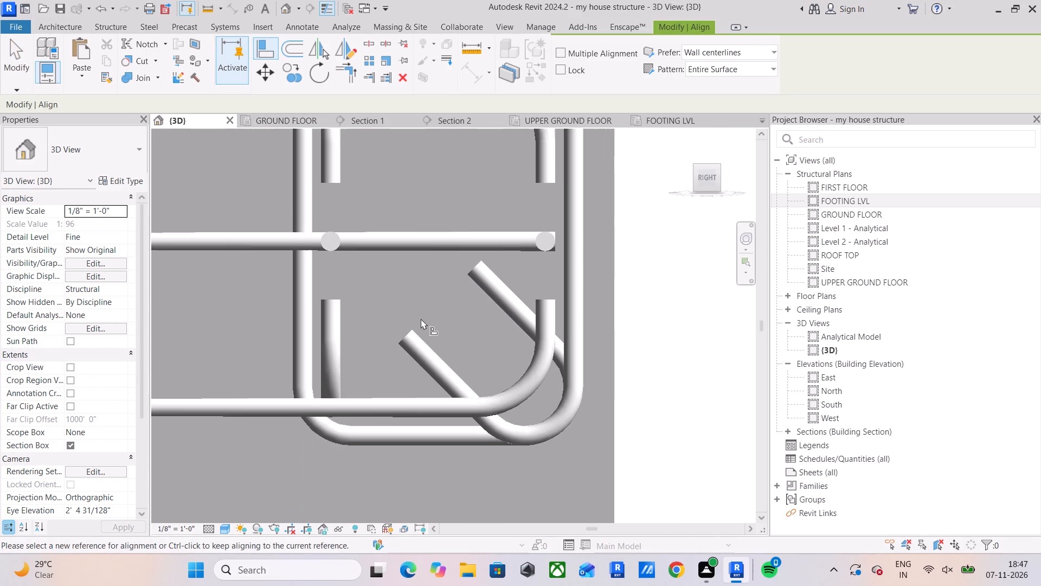
pyautogui.press('Escape')
# Inspect the aligned bottom bar and the neighbouring straight bar set from above at the beam's column end.
pyautogui.click(335, 328)
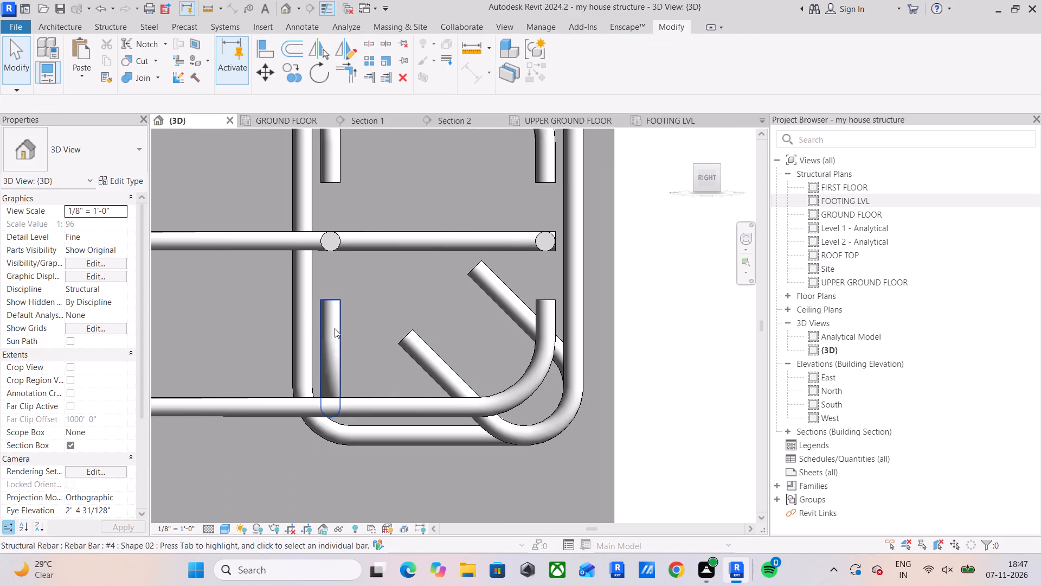
pyautogui.scroll(-4, 396, 317)
pyautogui.moveTo(408, 317); pyautogui.dragTo(403, 364, button='middle')
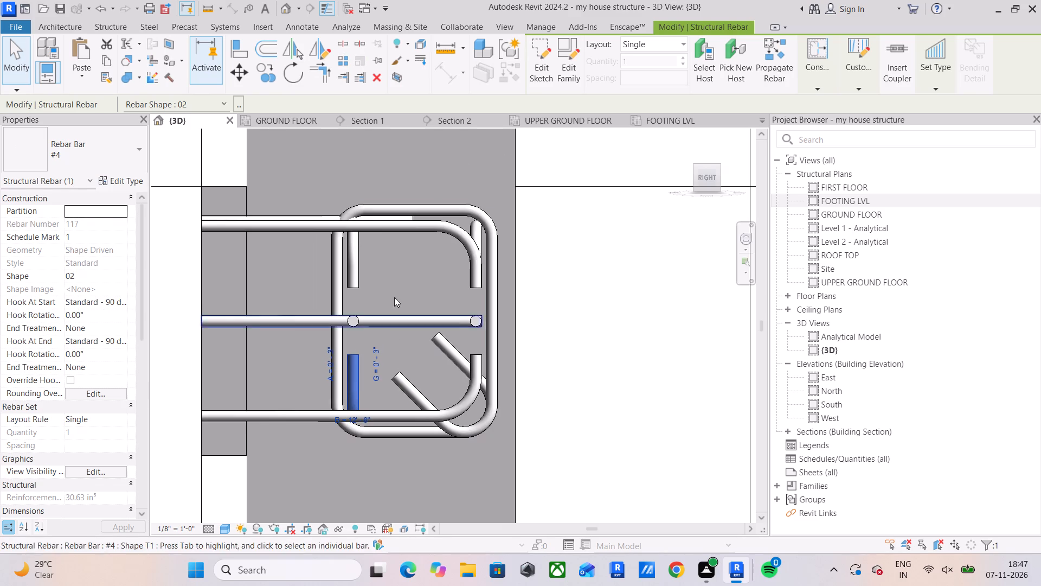
pyautogui.moveTo(709, 184); pyautogui.dragTo(715, 223)
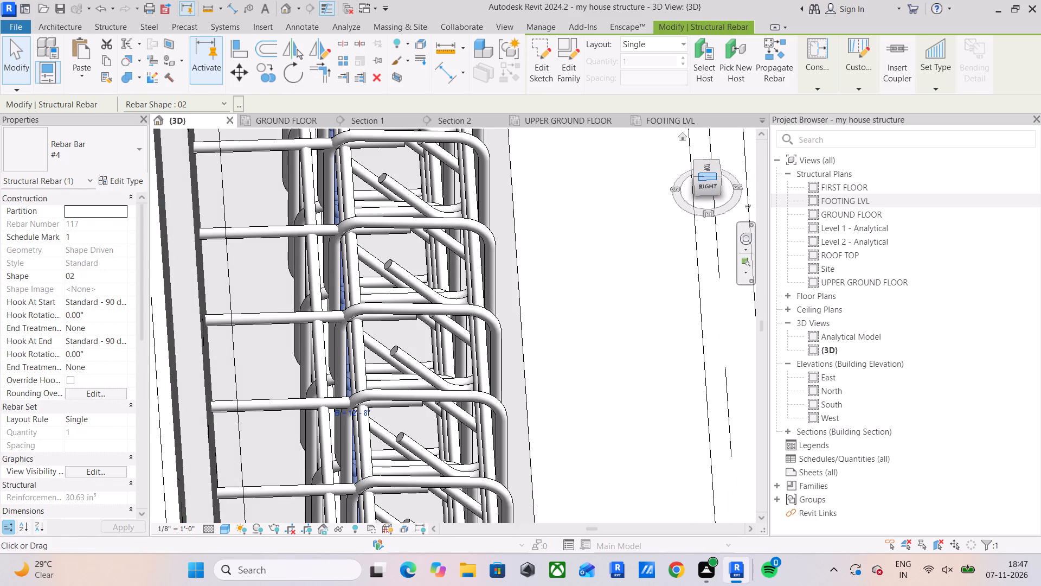
pyautogui.click(703, 174)
pyautogui.click(703, 169)
pyautogui.scroll(1, 497, 466)
pyautogui.moveTo(497, 466); pyautogui.dragTo(480, 422, button='middle')
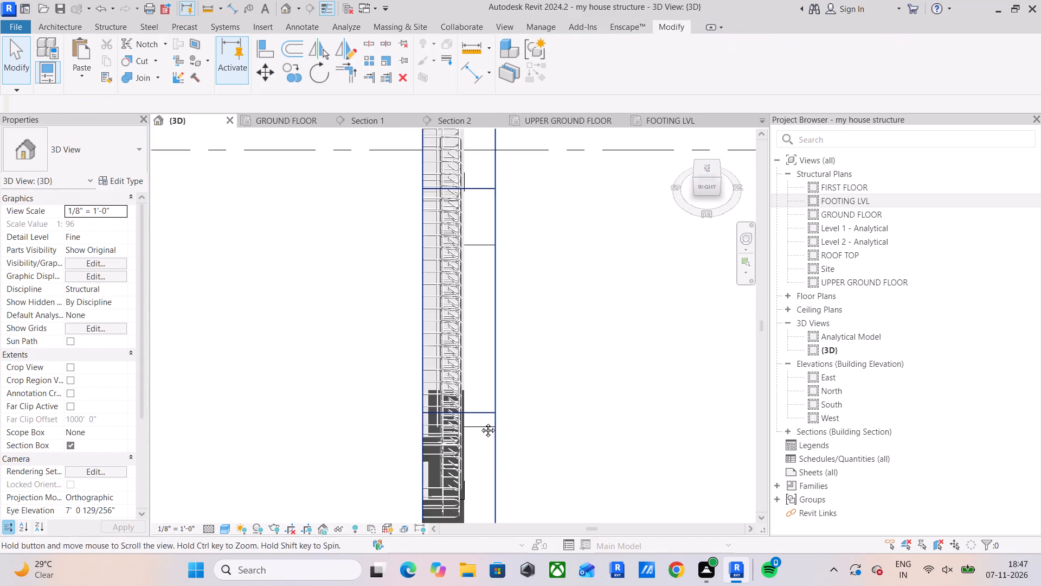
pyautogui.moveTo(480, 422); pyautogui.dragTo(444, 312, button='middle')
pyautogui.scroll(5, 387, 335)
pyautogui.scroll(3, 457, 294)
pyautogui.click(701, 166)
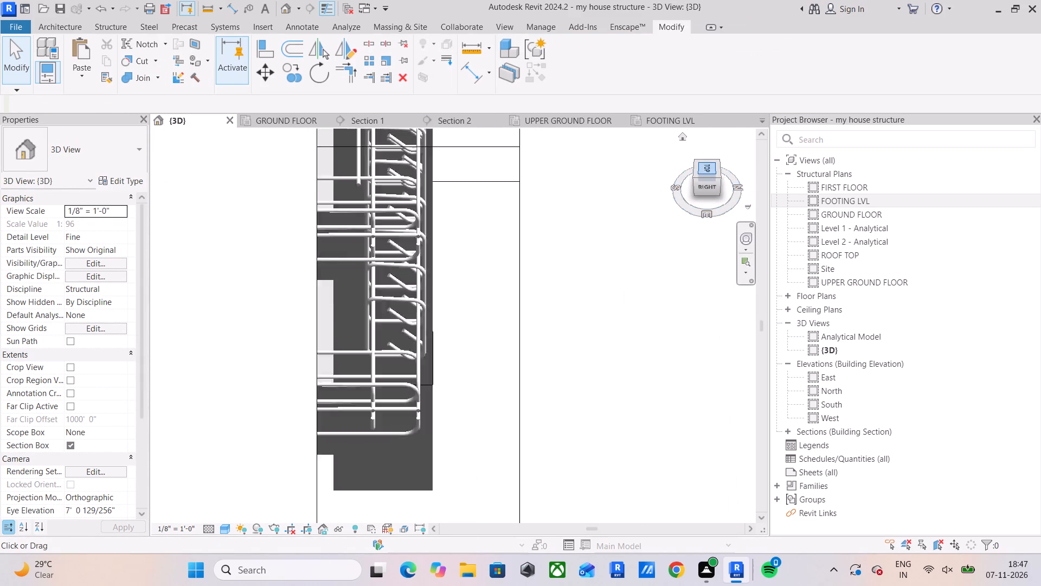
pyautogui.scroll(5, 338, 324)
pyautogui.scroll(6, 472, 356)
pyautogui.moveTo(420, 426); pyautogui.dragTo(433, 286, button='middle')
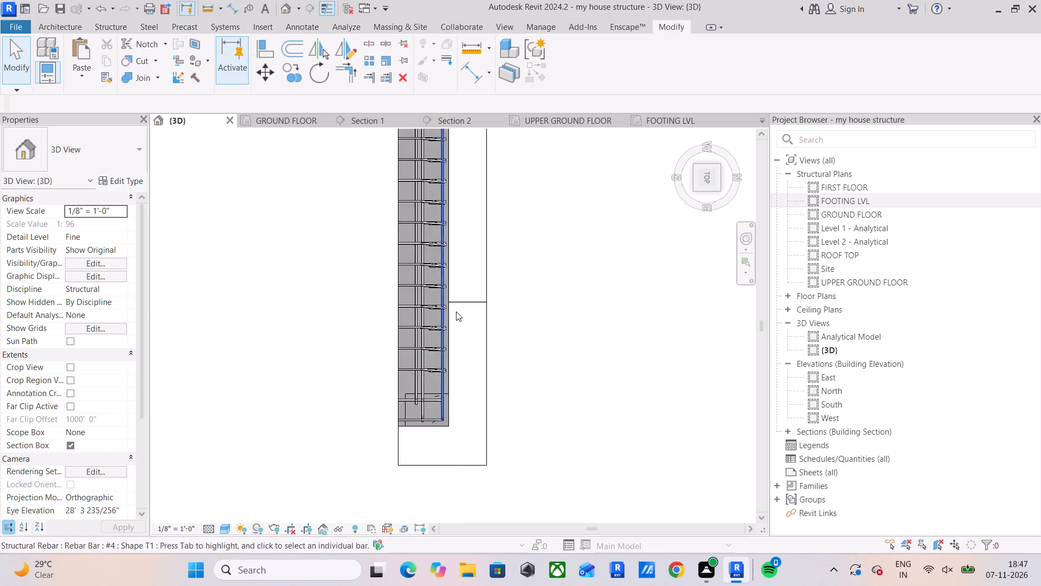
pyautogui.scroll(4, 420, 415)
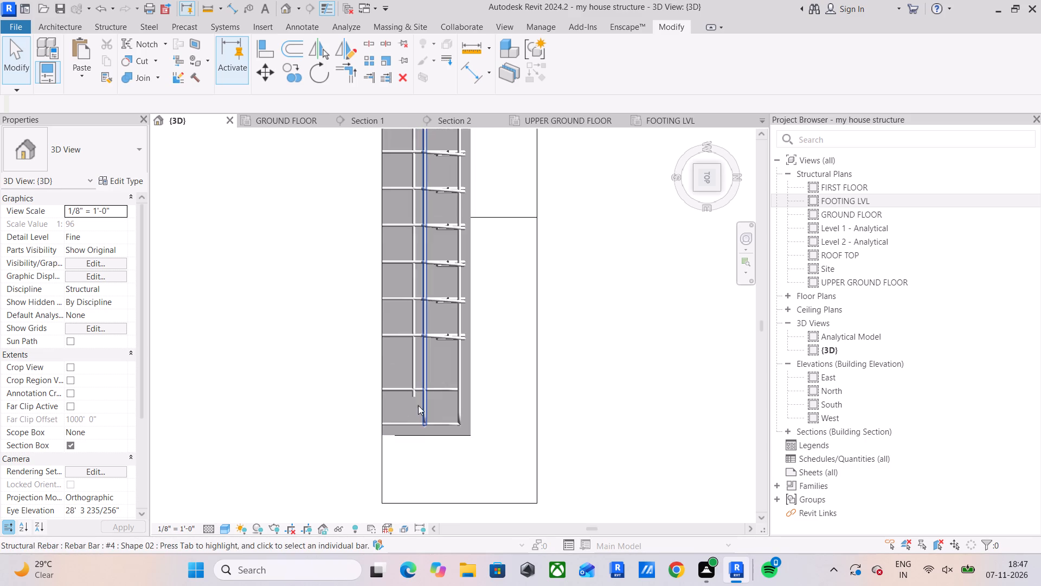
pyautogui.scroll(5, 417, 400)
pyautogui.click(407, 346)
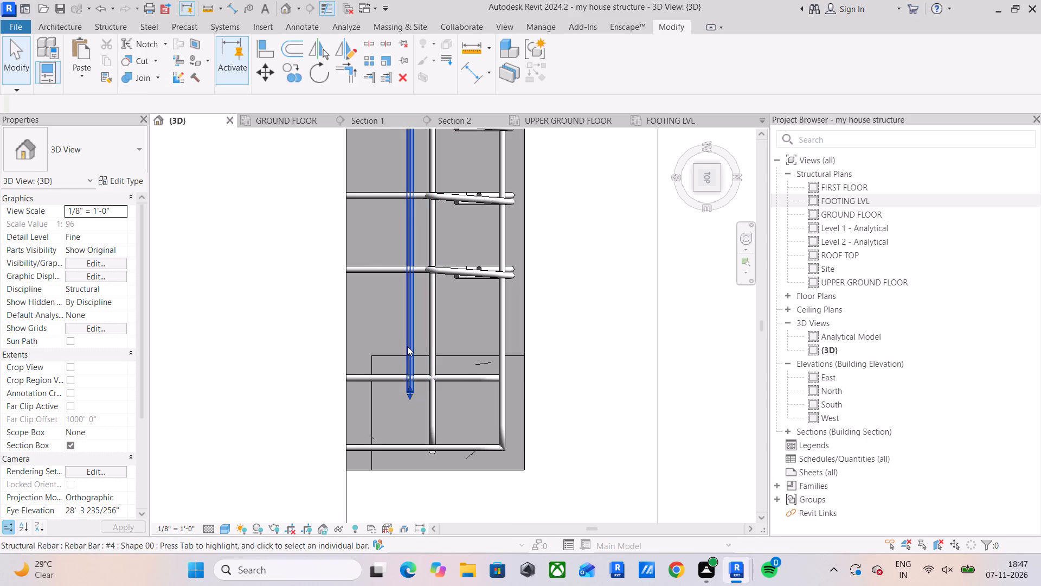
pyautogui.scroll(-5, 407, 346)
pyautogui.scroll(4, 439, 386)
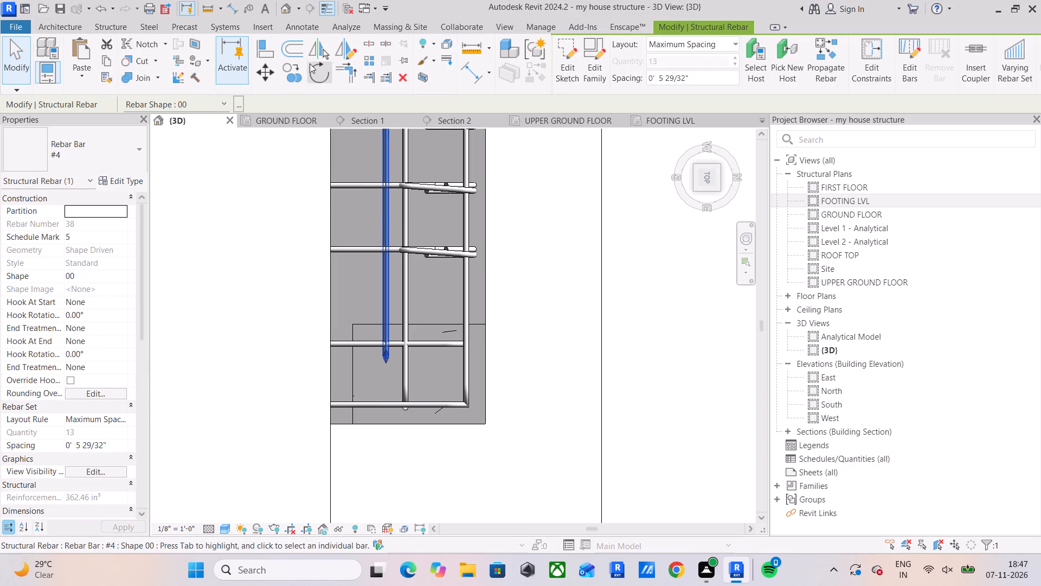
pyautogui.click(423, 293)
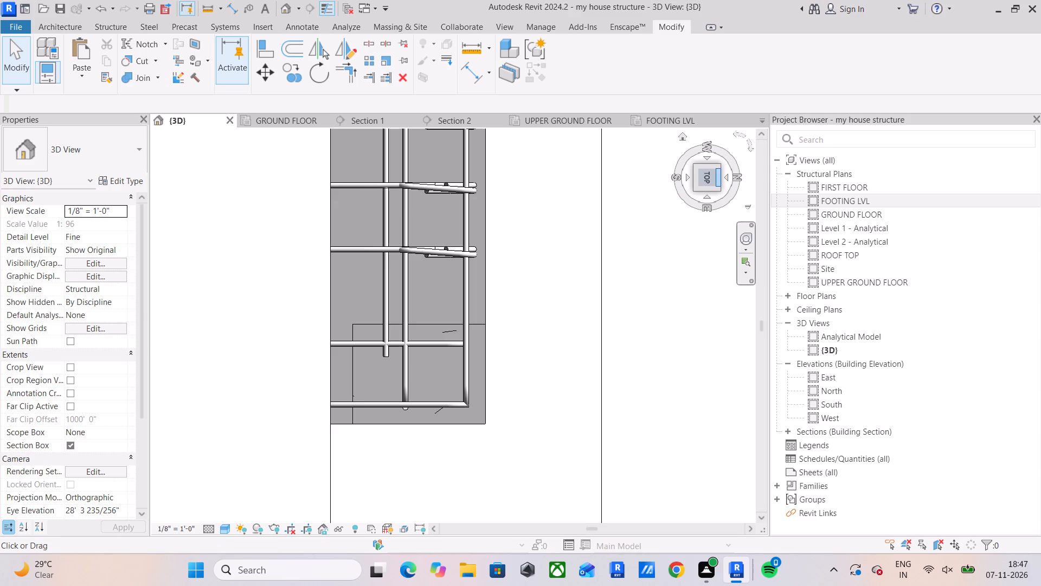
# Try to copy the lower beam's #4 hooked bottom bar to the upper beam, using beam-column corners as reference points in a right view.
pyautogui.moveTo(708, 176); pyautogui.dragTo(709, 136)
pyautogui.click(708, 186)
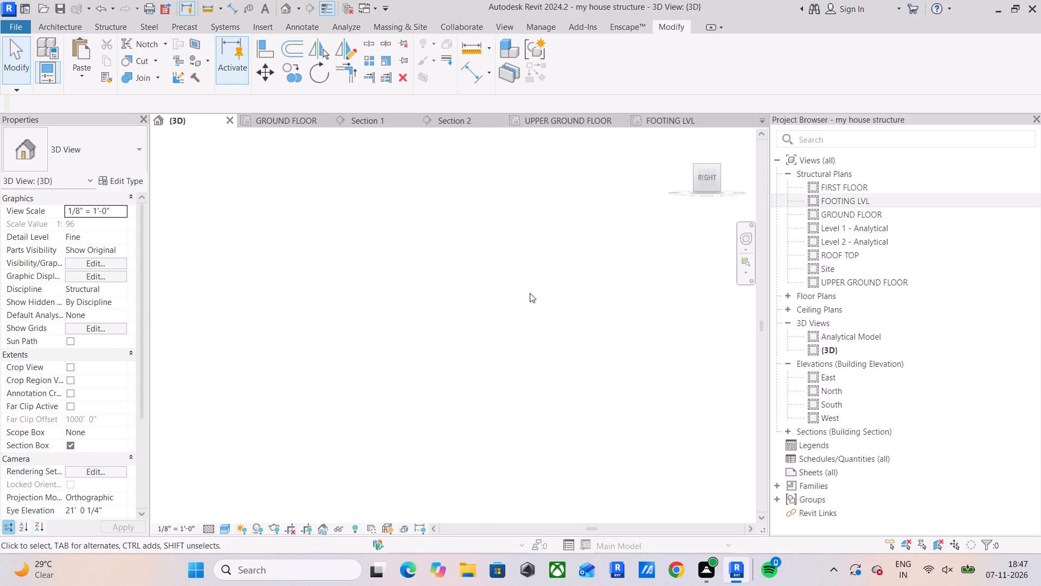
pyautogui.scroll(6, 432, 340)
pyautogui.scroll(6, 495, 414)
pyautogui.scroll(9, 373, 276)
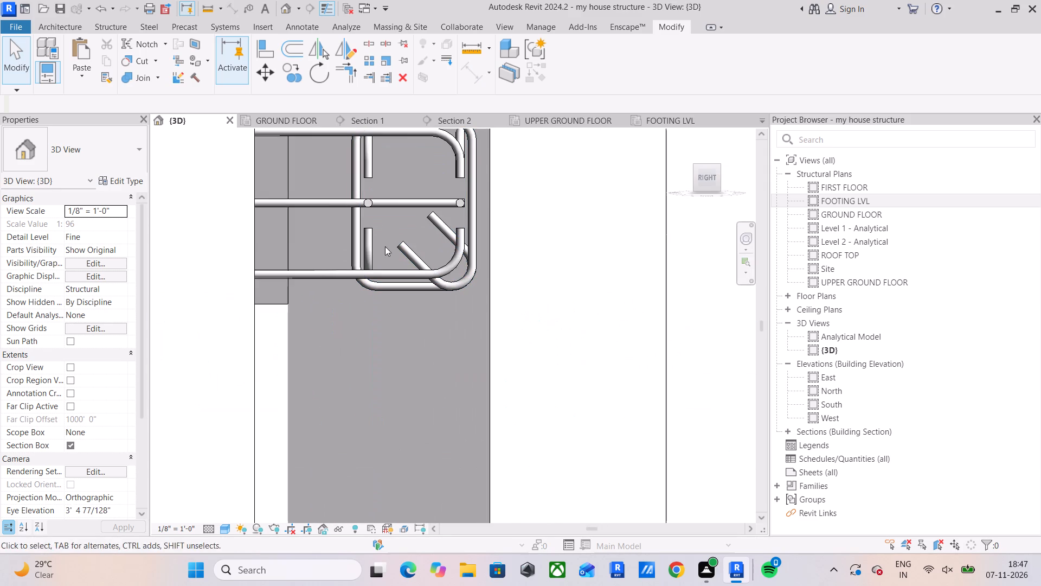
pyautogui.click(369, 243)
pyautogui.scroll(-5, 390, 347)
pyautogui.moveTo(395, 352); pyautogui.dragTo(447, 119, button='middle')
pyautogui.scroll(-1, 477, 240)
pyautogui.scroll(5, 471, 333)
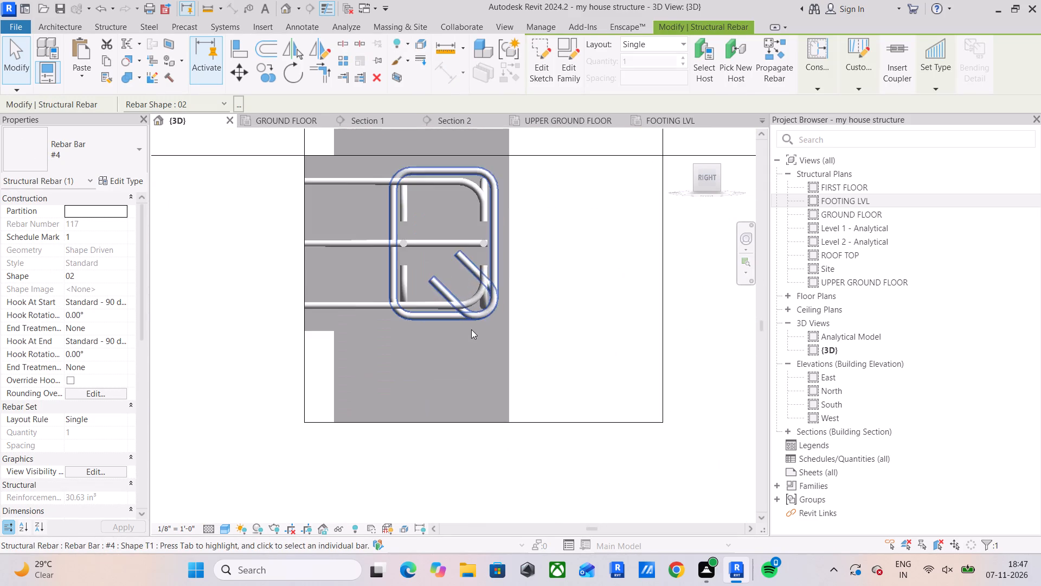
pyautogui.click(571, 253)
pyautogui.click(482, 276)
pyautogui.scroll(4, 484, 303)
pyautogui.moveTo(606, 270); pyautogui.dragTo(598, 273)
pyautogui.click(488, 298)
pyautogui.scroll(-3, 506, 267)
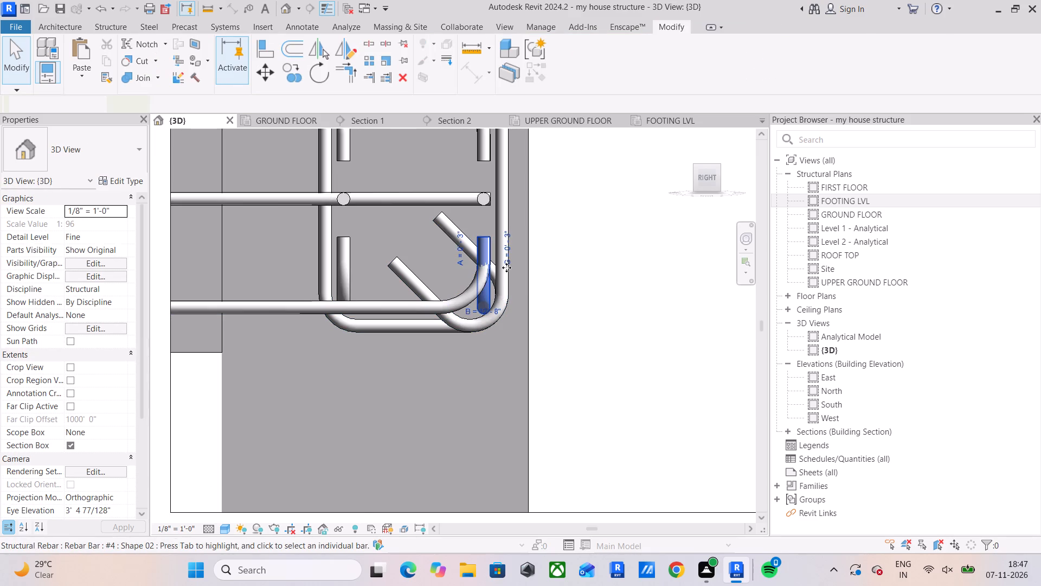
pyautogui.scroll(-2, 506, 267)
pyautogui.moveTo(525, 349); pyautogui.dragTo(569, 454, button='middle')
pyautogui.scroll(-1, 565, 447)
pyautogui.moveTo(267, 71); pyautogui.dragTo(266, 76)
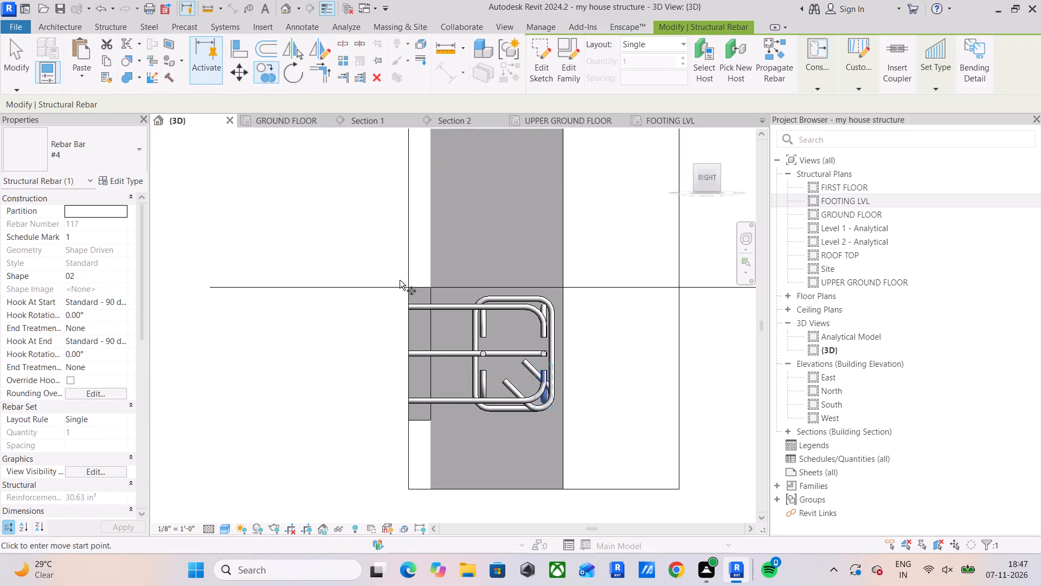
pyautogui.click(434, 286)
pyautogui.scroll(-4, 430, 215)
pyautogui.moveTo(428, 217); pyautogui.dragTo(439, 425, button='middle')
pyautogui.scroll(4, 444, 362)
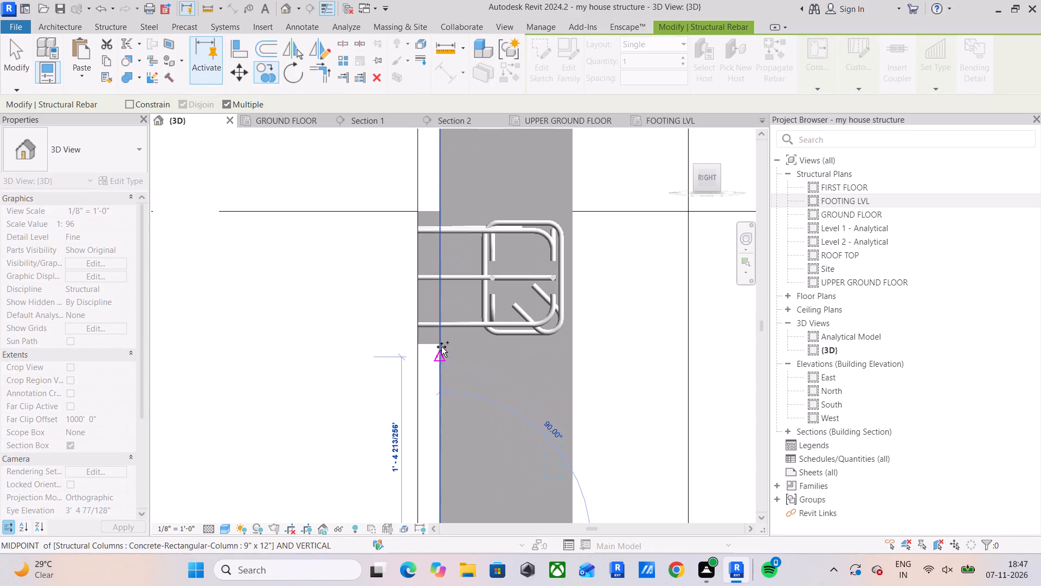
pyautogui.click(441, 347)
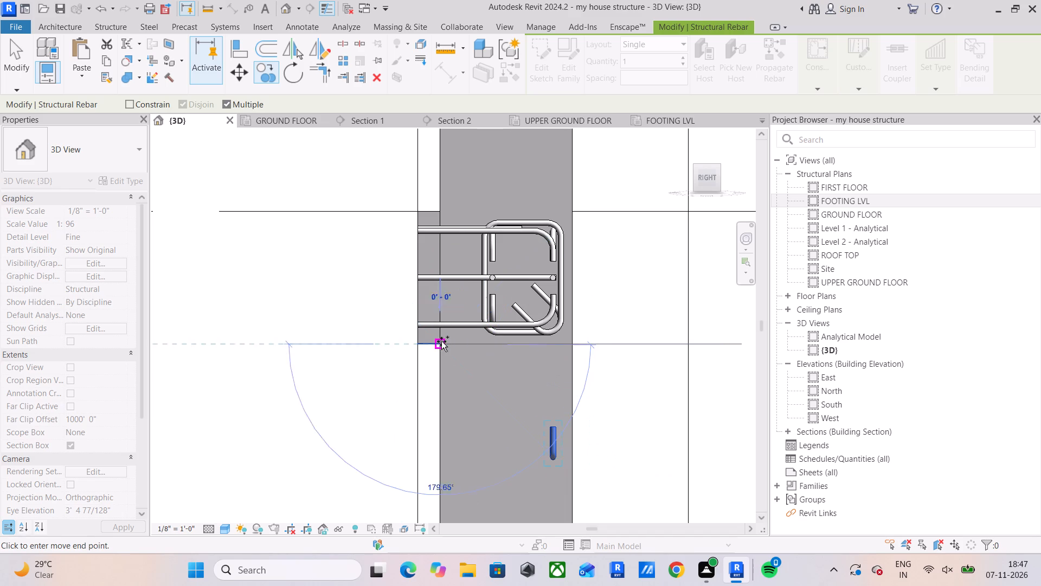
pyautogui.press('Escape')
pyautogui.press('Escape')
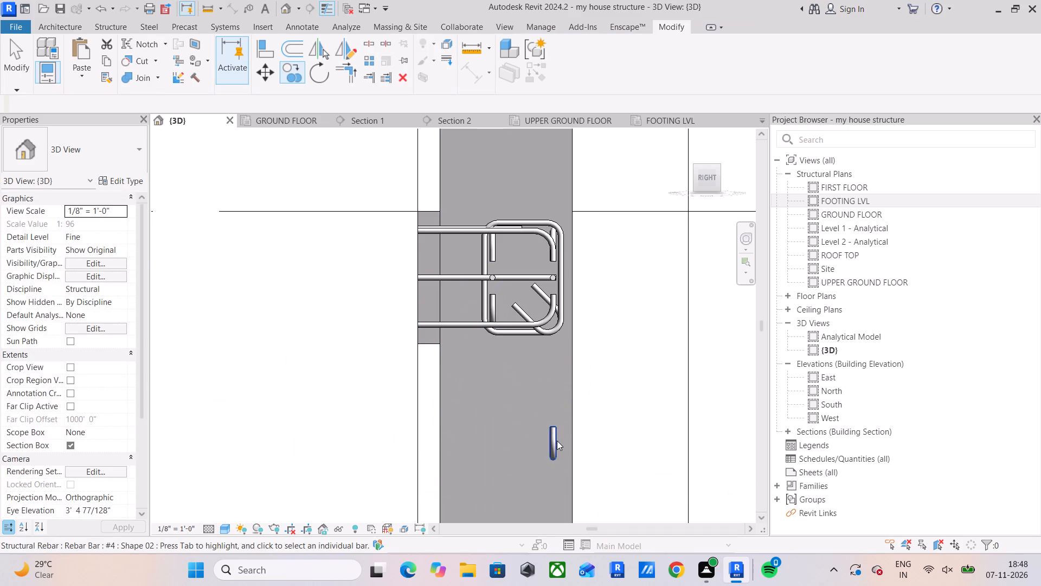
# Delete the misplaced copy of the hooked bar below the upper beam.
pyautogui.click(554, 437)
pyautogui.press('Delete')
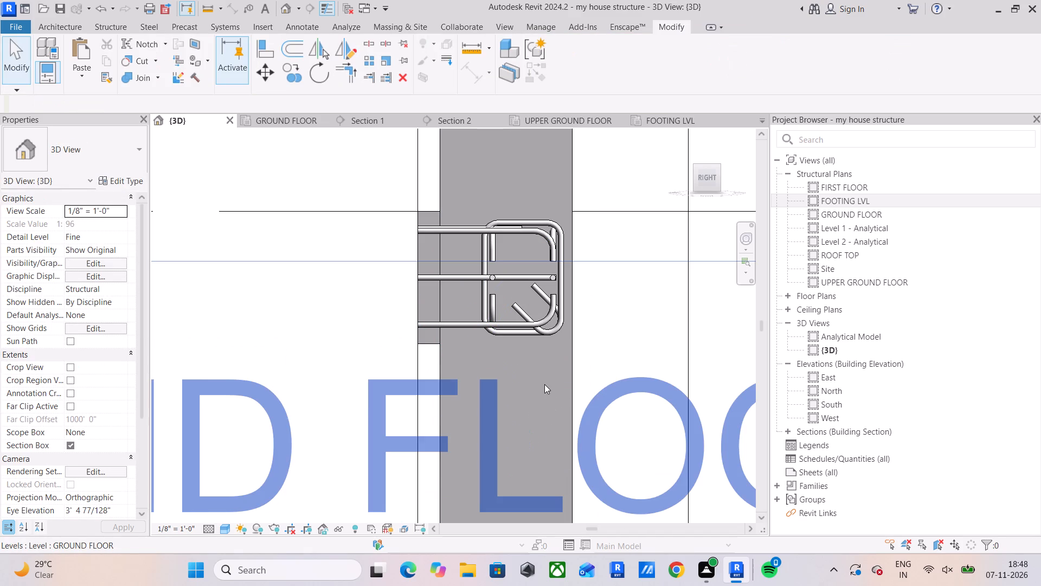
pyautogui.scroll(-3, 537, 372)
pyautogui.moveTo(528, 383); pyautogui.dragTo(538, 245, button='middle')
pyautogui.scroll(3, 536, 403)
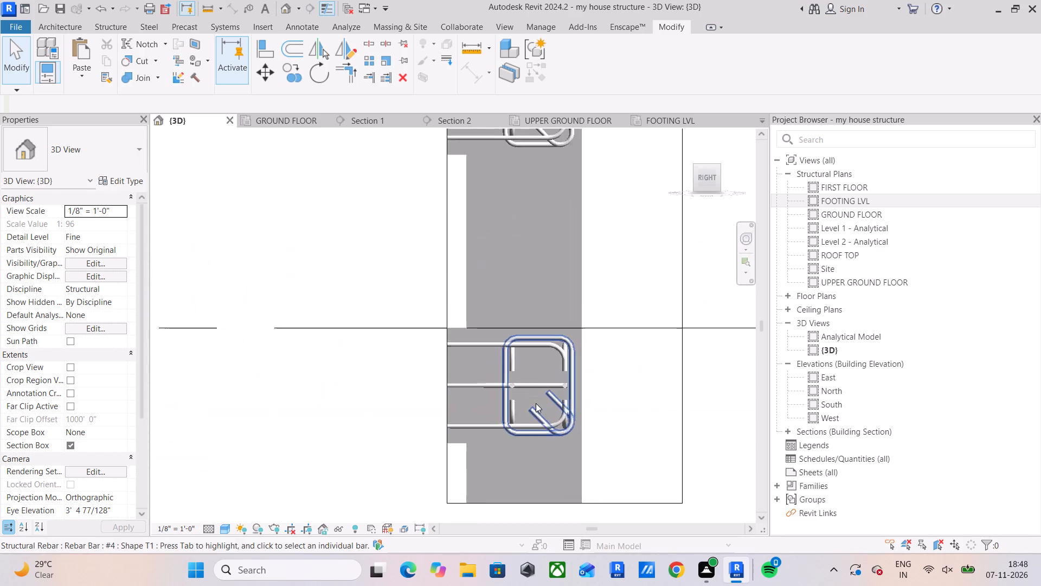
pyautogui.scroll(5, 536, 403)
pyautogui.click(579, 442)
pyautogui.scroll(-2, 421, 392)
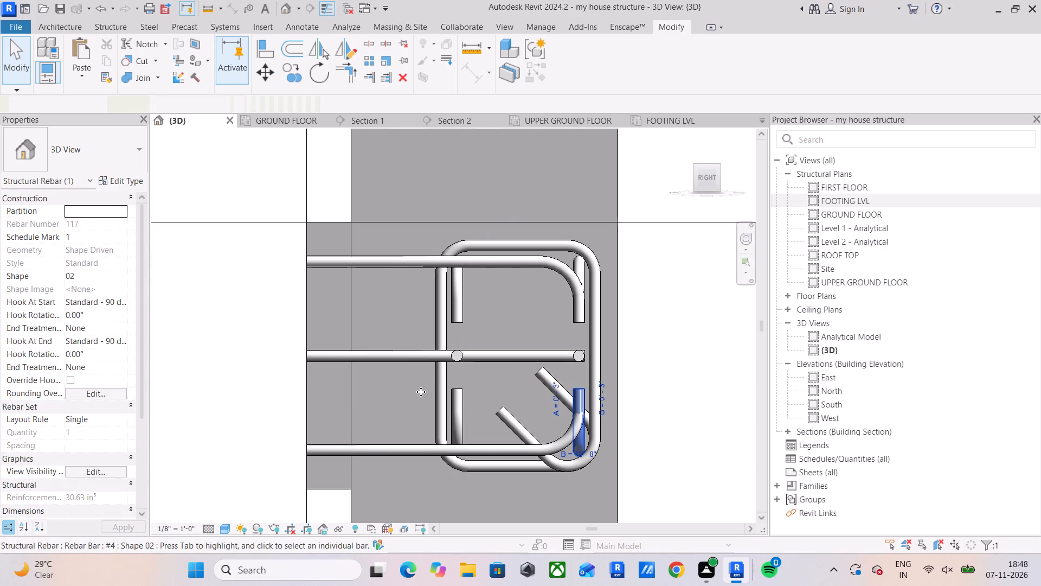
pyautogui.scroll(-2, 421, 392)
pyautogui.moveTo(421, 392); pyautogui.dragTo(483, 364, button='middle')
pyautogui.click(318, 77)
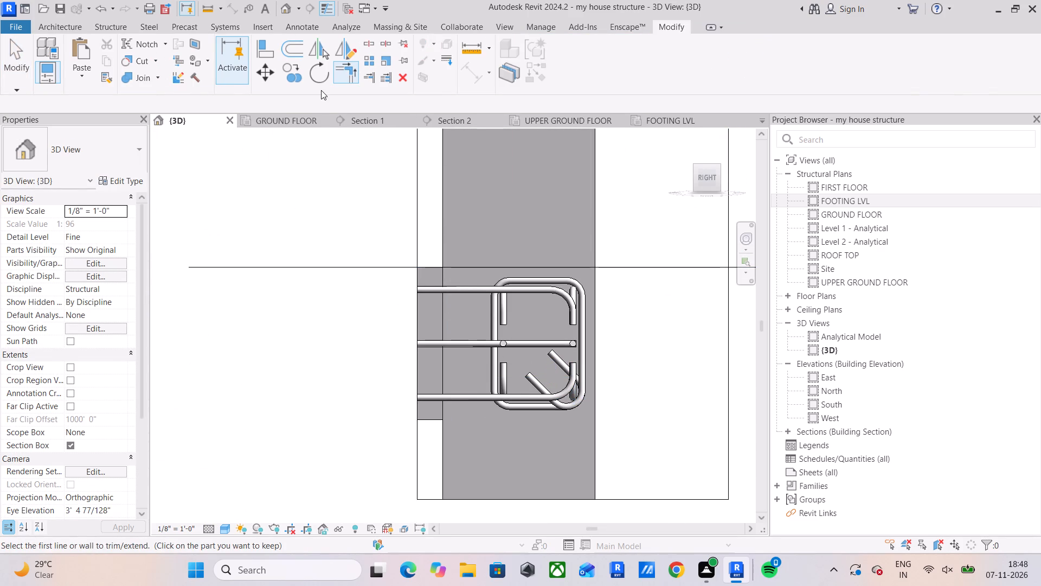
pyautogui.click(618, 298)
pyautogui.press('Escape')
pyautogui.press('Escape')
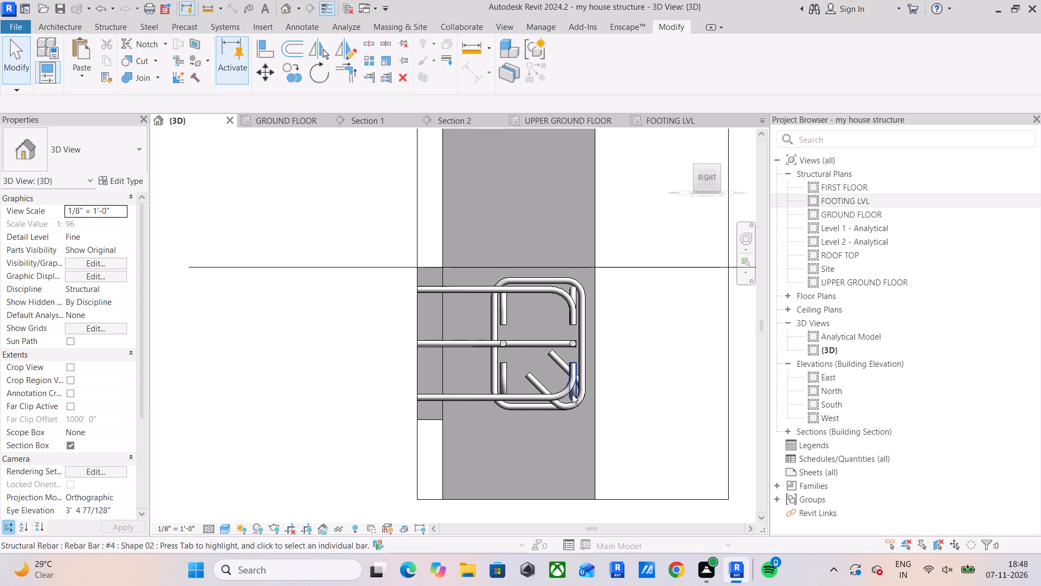
# Copy the lower beam's #4 hooked bottom bar to the upper beam, from the lower beam's top corner at the column to the upper's matching corner.
pyautogui.click(572, 394)
pyautogui.click(264, 72)
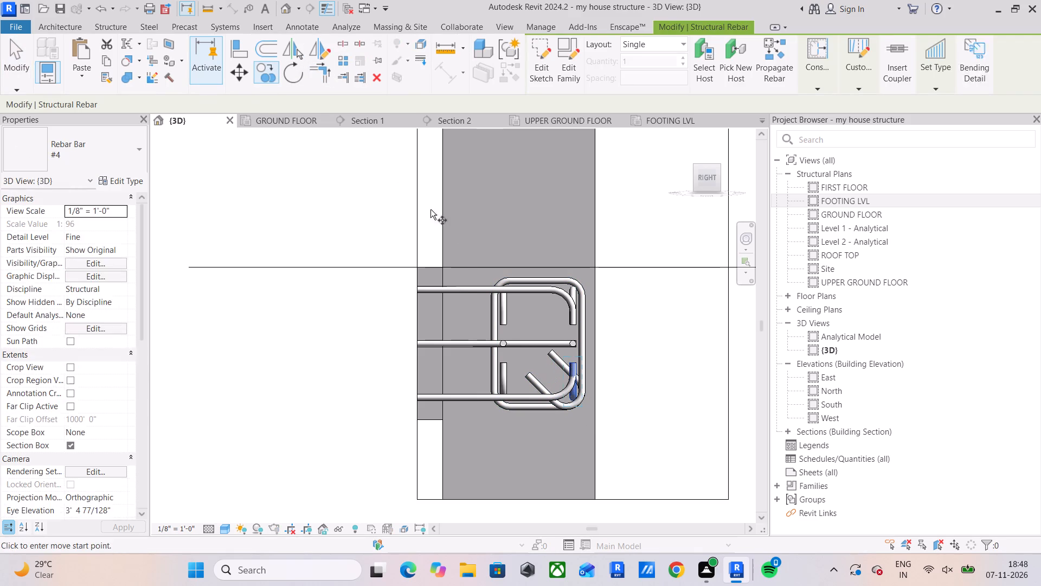
pyautogui.click(442, 264)
pyautogui.scroll(-4, 513, 249)
pyautogui.moveTo(513, 249); pyautogui.dragTo(543, 569, button='middle')
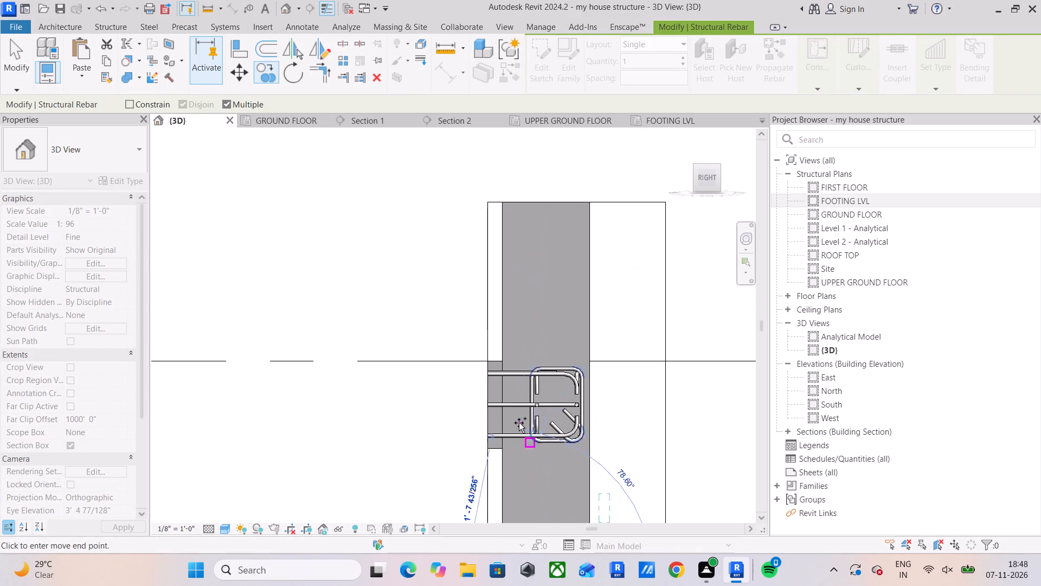
pyautogui.scroll(4, 491, 393)
pyautogui.click(510, 345)
pyautogui.press('Escape')
pyautogui.press('Escape')
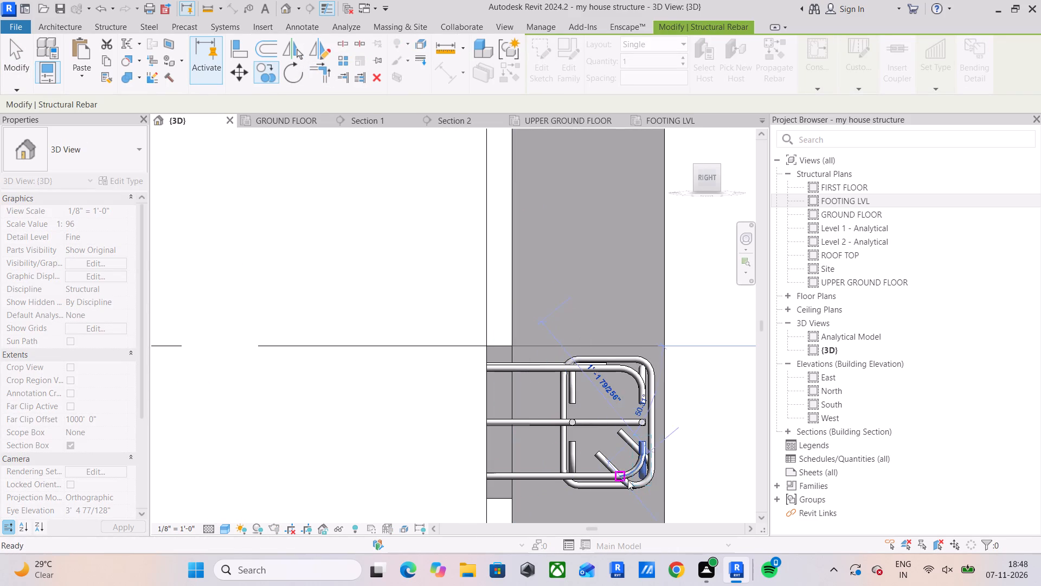
pyautogui.press('Escape')
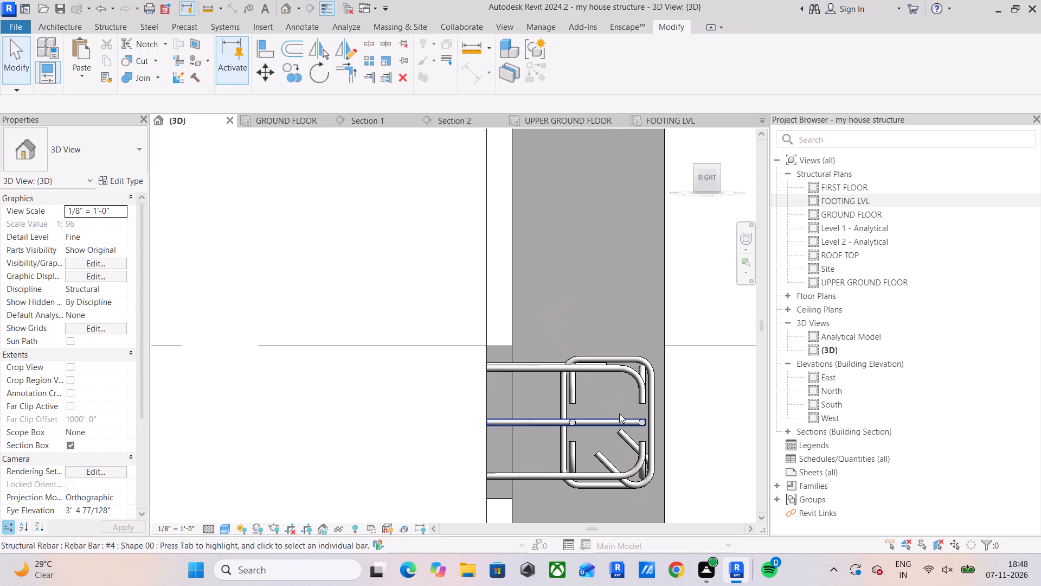
# Turn off the section box around the two finished beams to show the whole structure.
pyautogui.scroll(-6, 661, 431)
pyautogui.keyDown('shift'); pyautogui.moveTo(689, 441); pyautogui.dragTo(528, 472, button='middle'); pyautogui.keyUp('shift')
pyautogui.scroll(-1, 527, 472)
pyautogui.moveTo(527, 472); pyautogui.dragTo(306, 316, button='middle')
pyautogui.scroll(1, 306, 315)
pyautogui.scroll(-5, 323, 342)
pyautogui.keyDown('shift'); pyautogui.moveTo(429, 396); pyautogui.dragTo(421, 401, button='middle'); pyautogui.keyUp('shift')
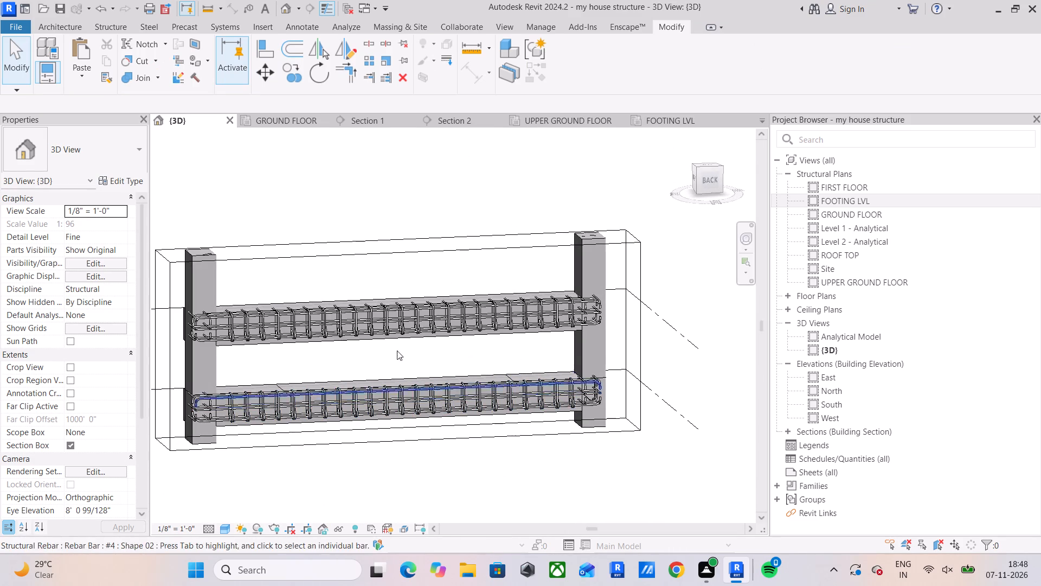
pyautogui.click(68, 444)
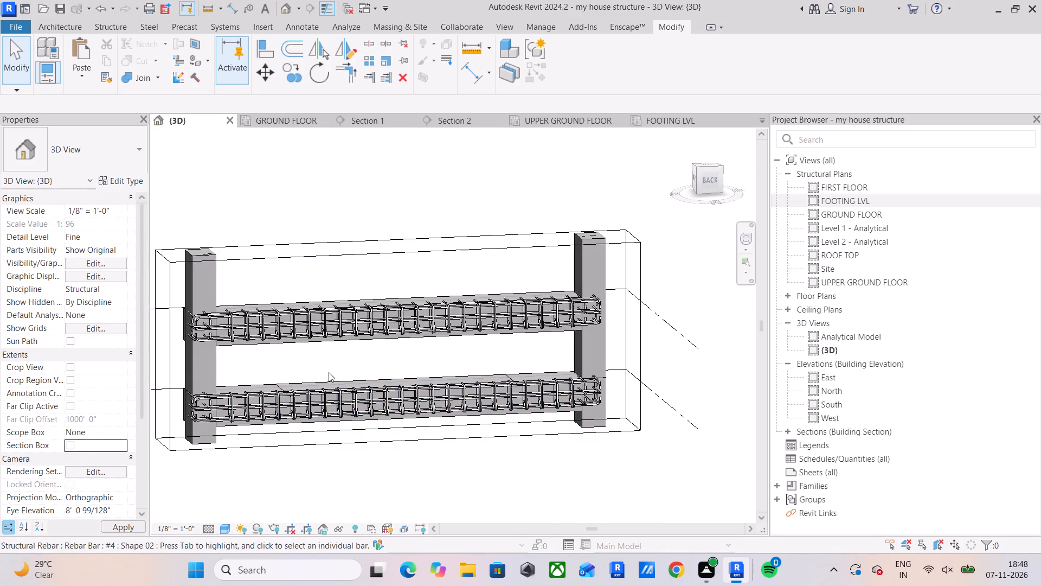
# Isolate the straight #4 bar of the GROUND FLOOR beam between grid lines 8 and 10 with a selection box.
pyautogui.scroll(-2, 486, 377)
pyautogui.moveTo(492, 377); pyautogui.dragTo(354, 349, button='middle')
pyautogui.keyDown('shift'); pyautogui.moveTo(496, 343); pyautogui.dragTo(472, 353, button='middle'); pyautogui.keyUp('shift')
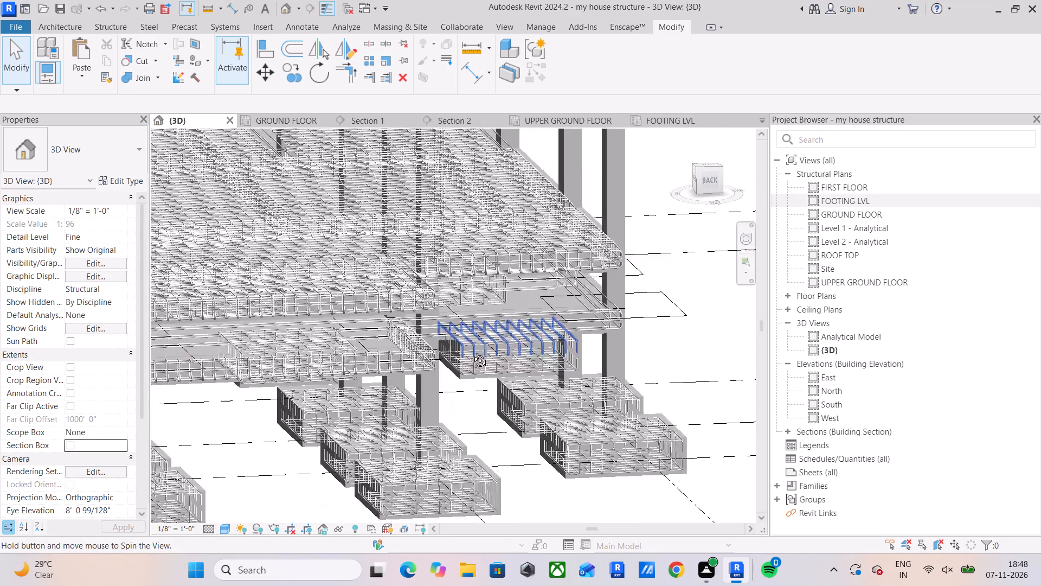
pyautogui.keyDown('shift'); pyautogui.moveTo(472, 353); pyautogui.dragTo(420, 350, button='middle'); pyautogui.keyUp('shift')
pyautogui.scroll(5, 518, 351)
pyautogui.click(522, 345)
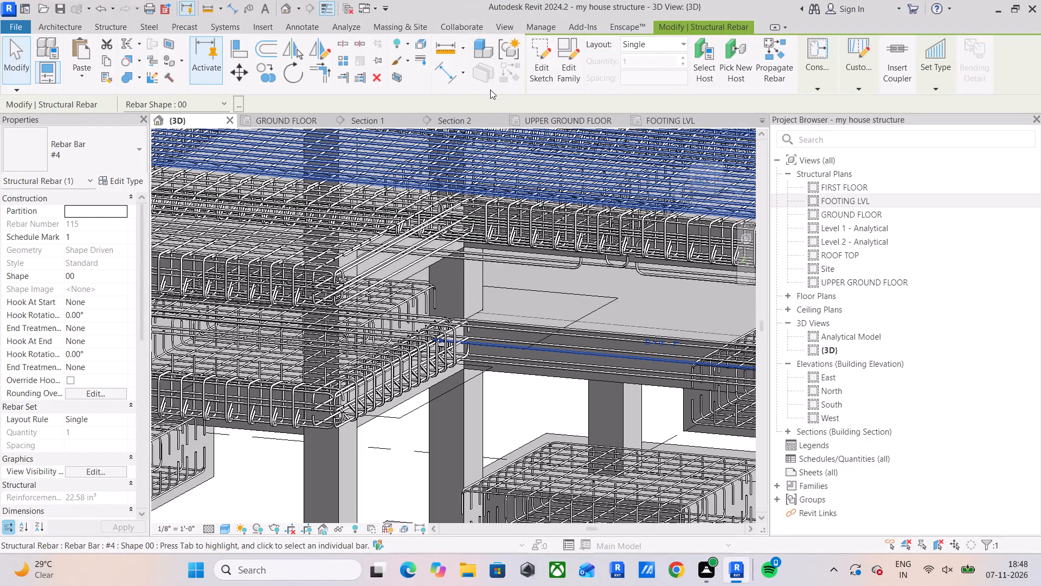
pyautogui.click(396, 79)
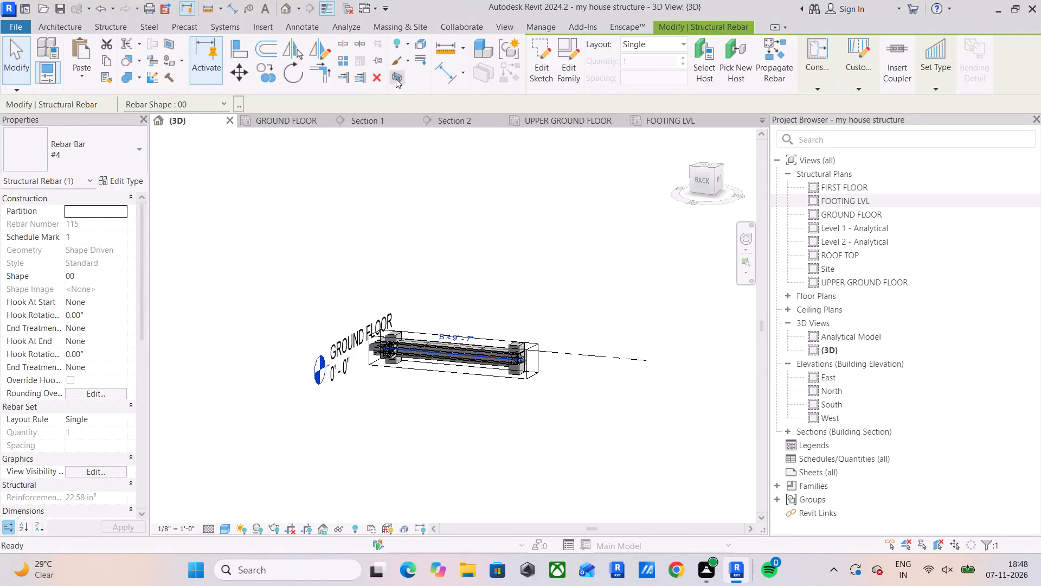
pyautogui.scroll(4, 518, 355)
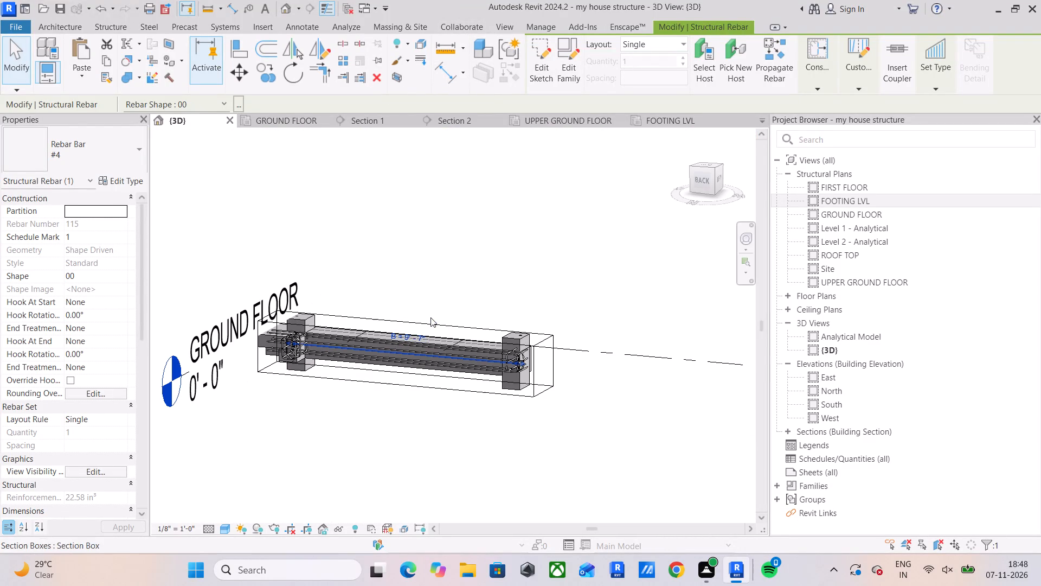
# Extend the section box upward in a back view to include the beam above the GROUND FLOOR beam.
pyautogui.click(430, 317)
pyautogui.click(432, 319)
pyautogui.click(704, 177)
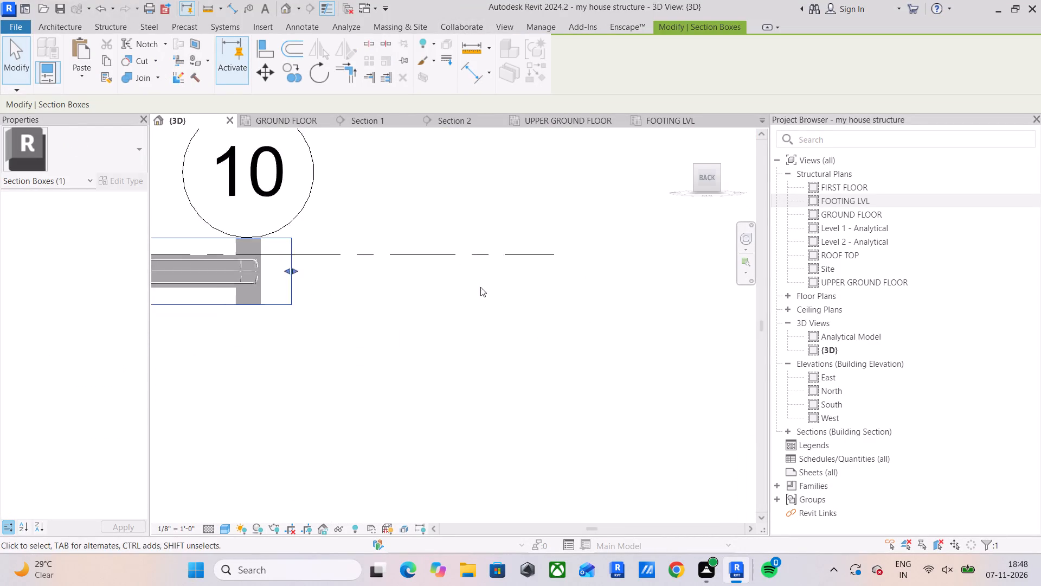
pyautogui.moveTo(454, 287); pyautogui.dragTo(460, 206)
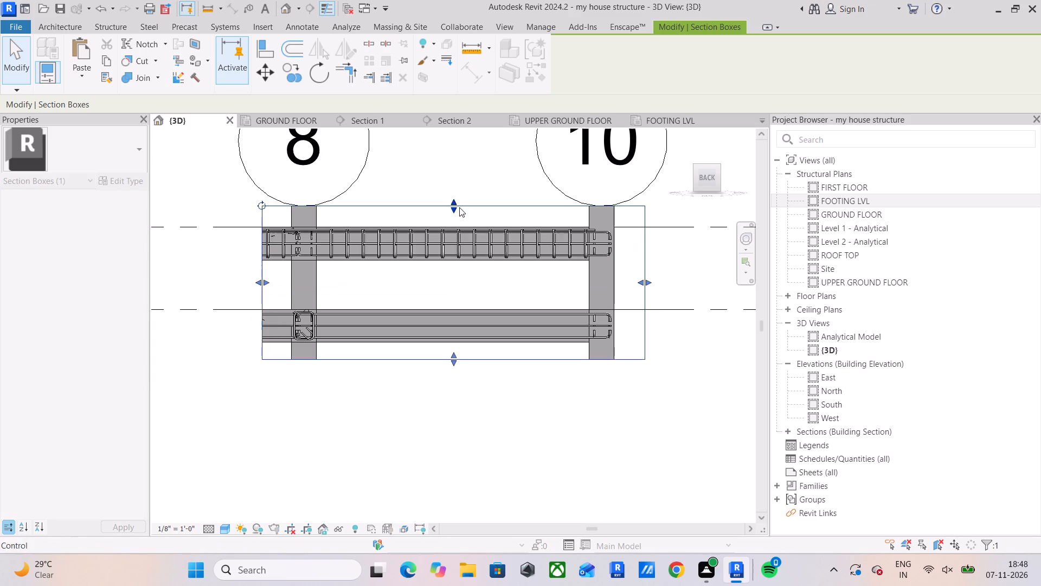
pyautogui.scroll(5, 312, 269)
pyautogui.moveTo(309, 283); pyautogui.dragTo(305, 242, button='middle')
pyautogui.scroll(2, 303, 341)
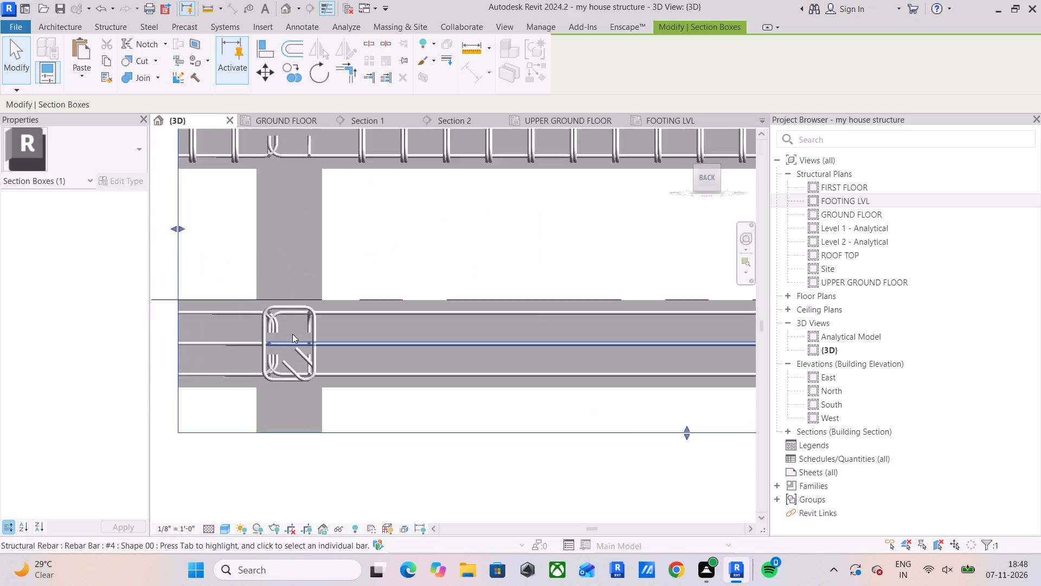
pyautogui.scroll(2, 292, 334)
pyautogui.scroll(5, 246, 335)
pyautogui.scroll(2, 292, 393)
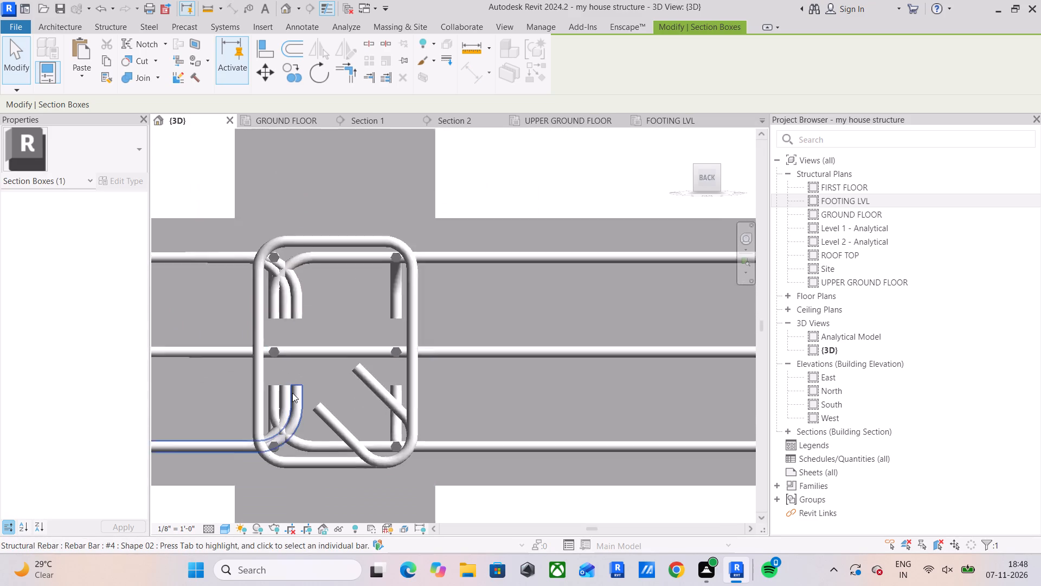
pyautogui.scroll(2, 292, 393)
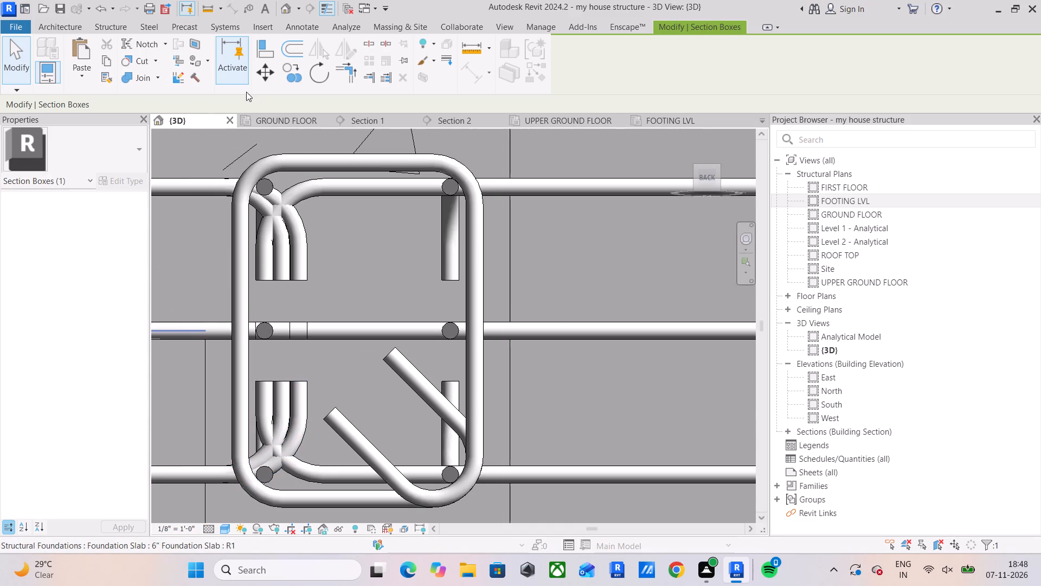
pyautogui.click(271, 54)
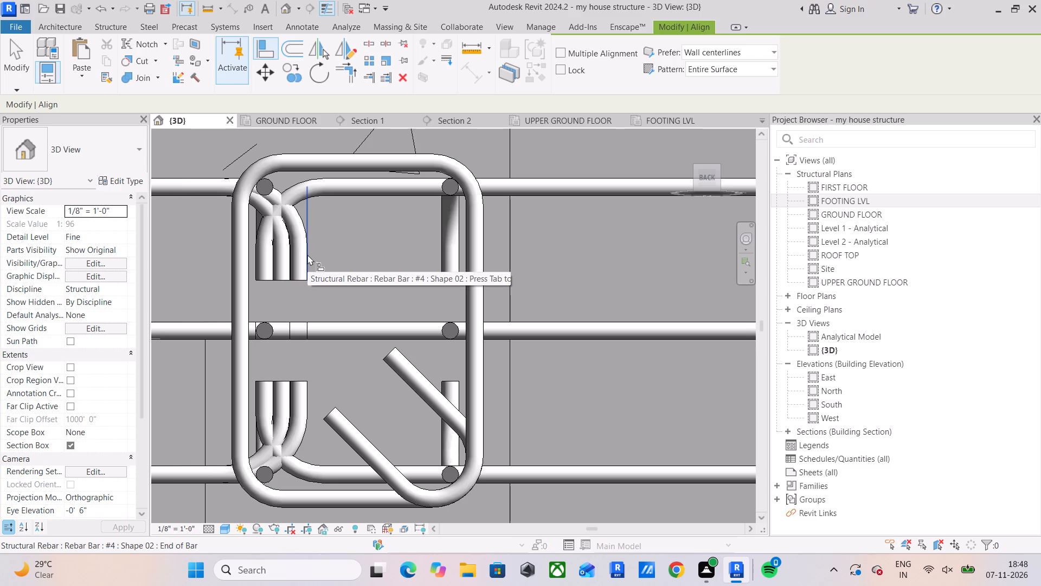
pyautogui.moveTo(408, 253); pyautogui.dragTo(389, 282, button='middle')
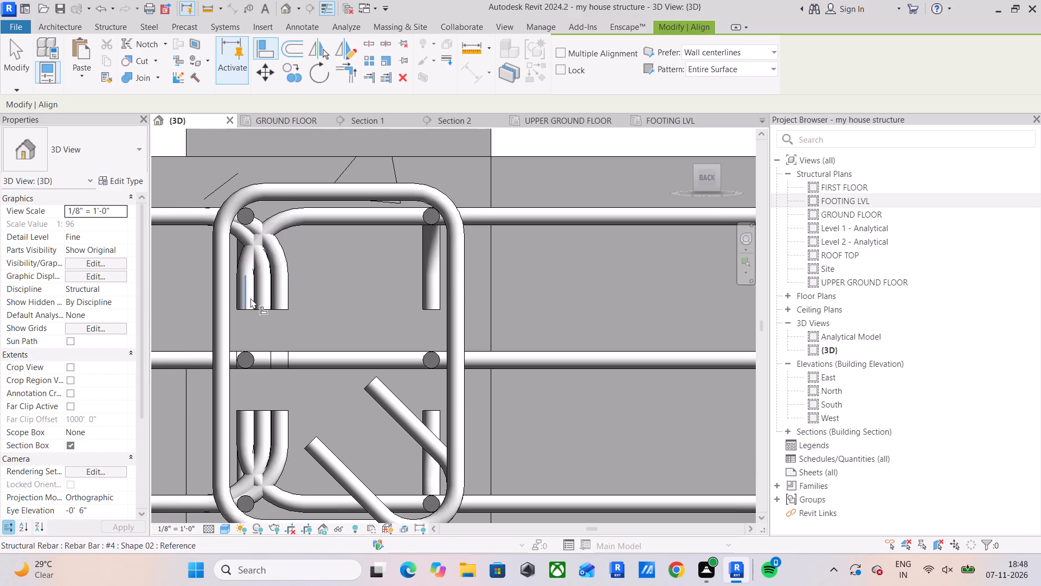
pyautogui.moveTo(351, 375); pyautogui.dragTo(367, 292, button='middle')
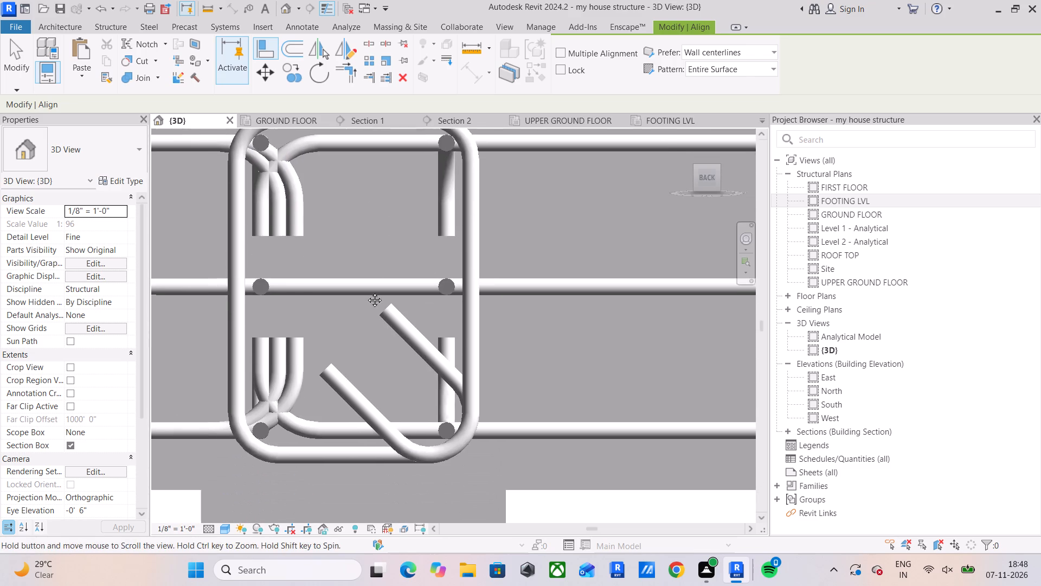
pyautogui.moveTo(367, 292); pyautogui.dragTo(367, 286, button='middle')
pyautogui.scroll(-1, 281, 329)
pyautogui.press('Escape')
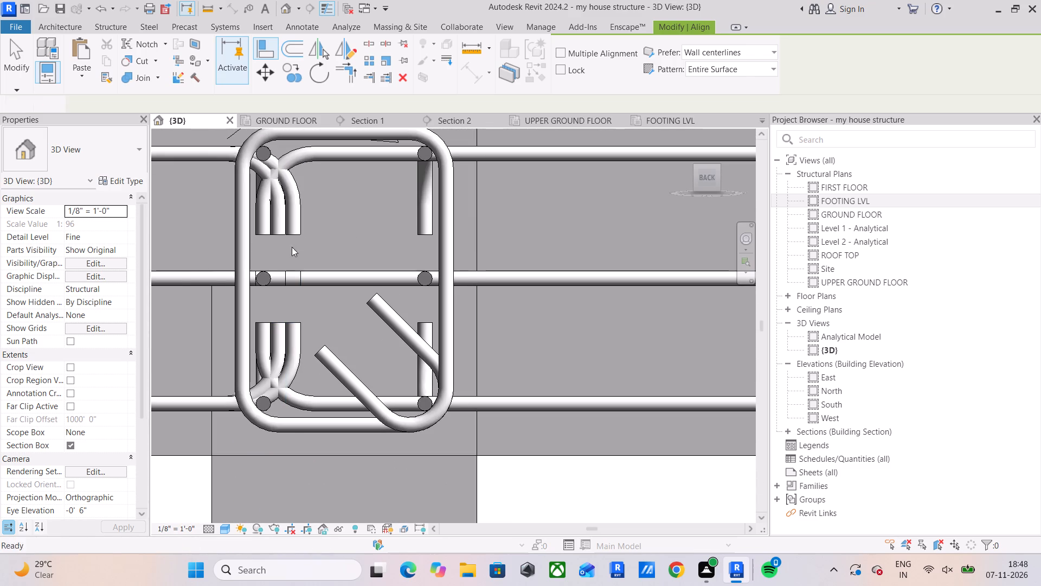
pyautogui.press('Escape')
# Stretch the hooked ends of two top #4 bars of the GROUND FLOOR beam across the column to the stirrup's far side.
pyautogui.click(292, 225)
pyautogui.moveTo(303, 195); pyautogui.dragTo(420, 205)
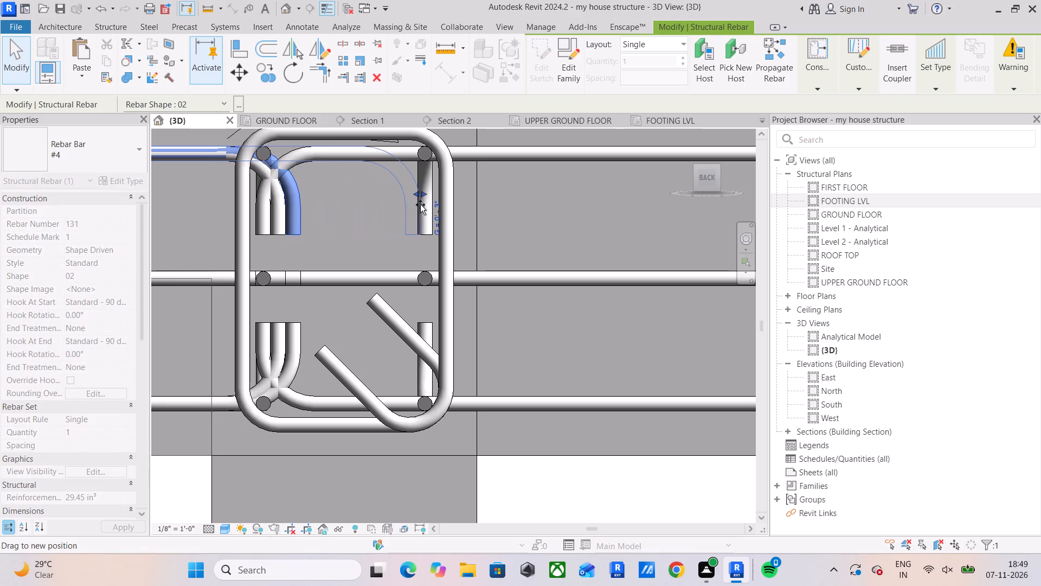
pyautogui.moveTo(420, 205); pyautogui.dragTo(432, 205)
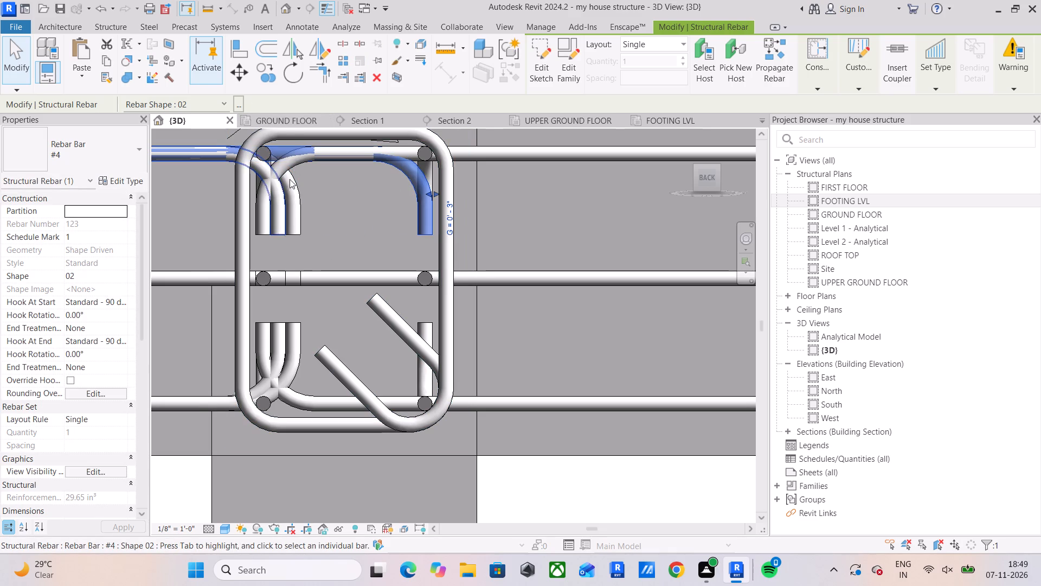
pyautogui.click(297, 200)
pyautogui.moveTo(305, 195); pyautogui.dragTo(433, 206)
# Delete one of the shorter top hooked #4 bars ending at the near side of the GROUND FLOOR column joint.
pyautogui.click(279, 198)
pyautogui.scroll(-5, 315, 230)
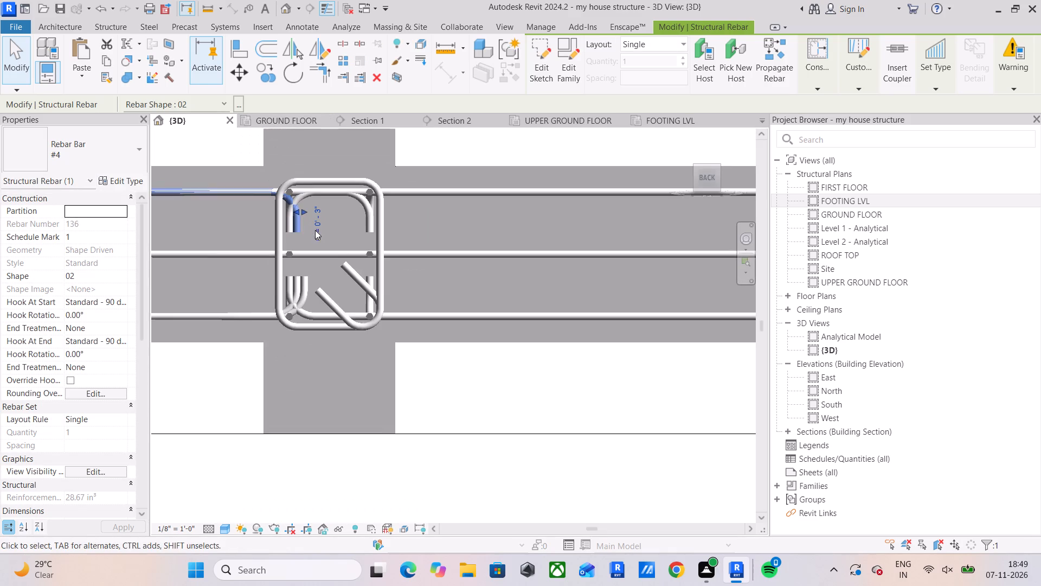
pyautogui.keyDown('shift'); pyautogui.moveTo(303, 238); pyautogui.dragTo(314, 337, button='middle'); pyautogui.keyUp('shift')
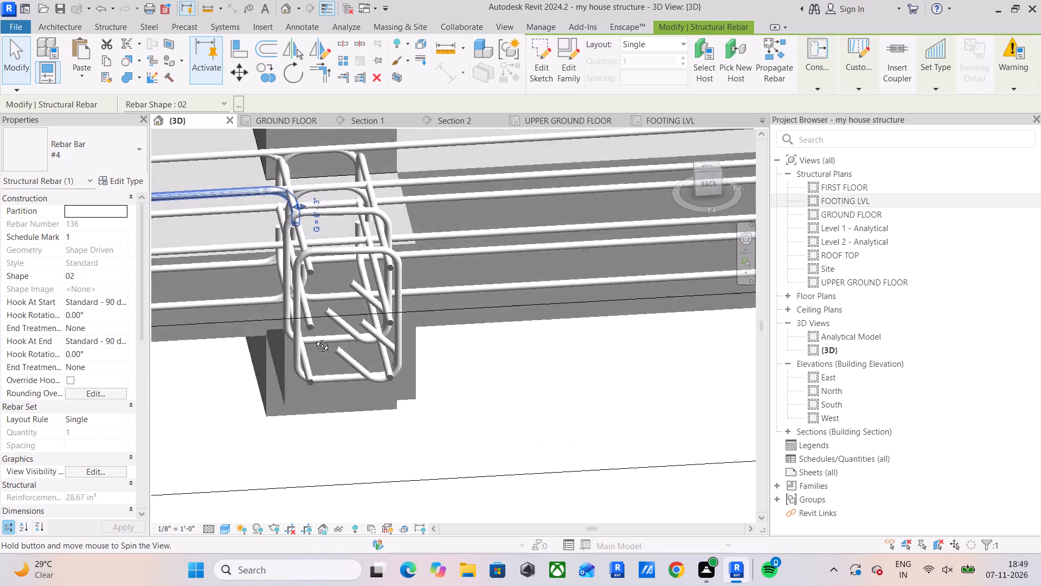
pyautogui.keyDown('shift'); pyautogui.moveTo(314, 337); pyautogui.dragTo(310, 340, button='middle'); pyautogui.keyUp('shift')
pyautogui.press('Delete')
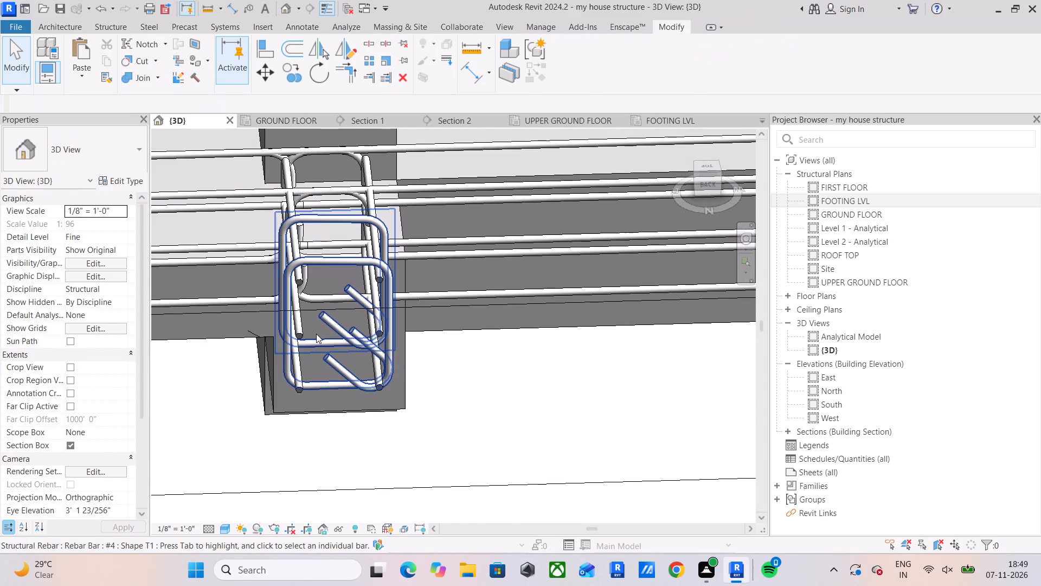
# Delete one of the two overlapping top hooked #4 bars at the stirrup's far side, keeping the other's hook there.
pyautogui.keyDown('shift'); pyautogui.moveTo(326, 310); pyautogui.dragTo(303, 257, button='middle'); pyautogui.keyUp('shift')
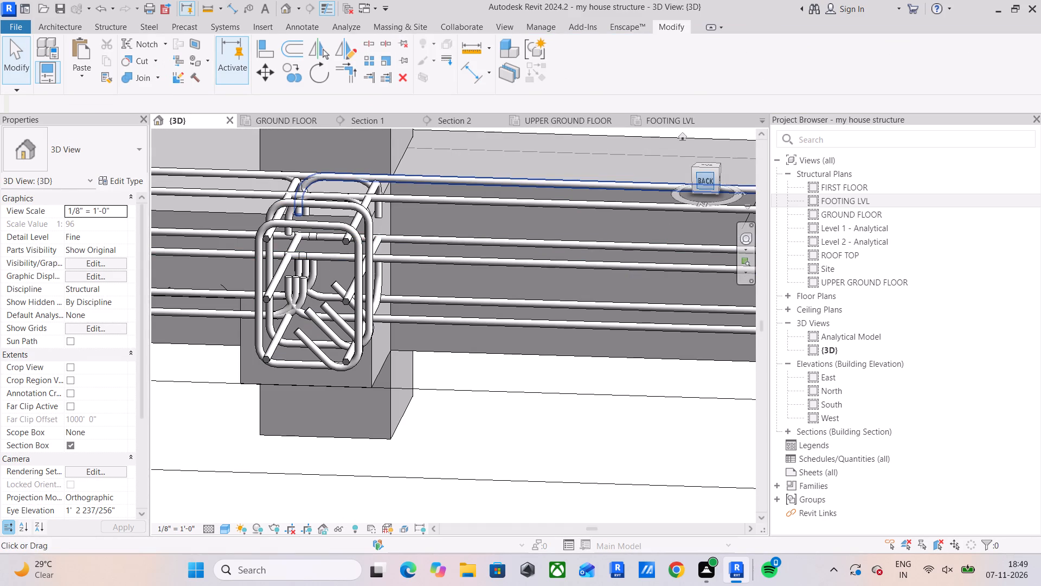
pyautogui.click(709, 185)
pyautogui.scroll(11, 541, 325)
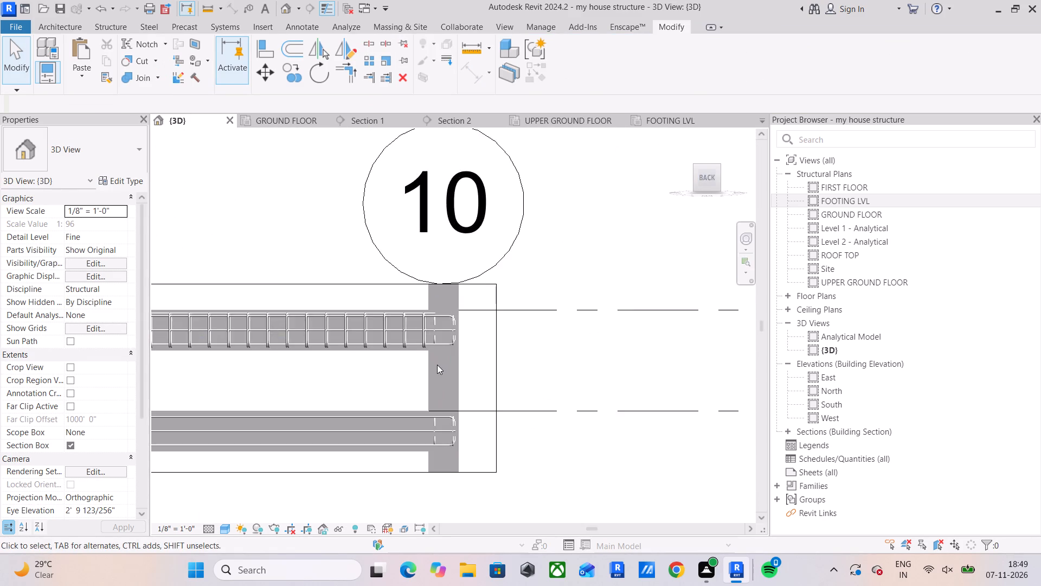
pyautogui.moveTo(435, 365); pyautogui.dragTo(762, 353, button='middle')
pyautogui.scroll(6, 399, 374)
pyautogui.moveTo(381, 377); pyautogui.dragTo(520, 226, button='middle')
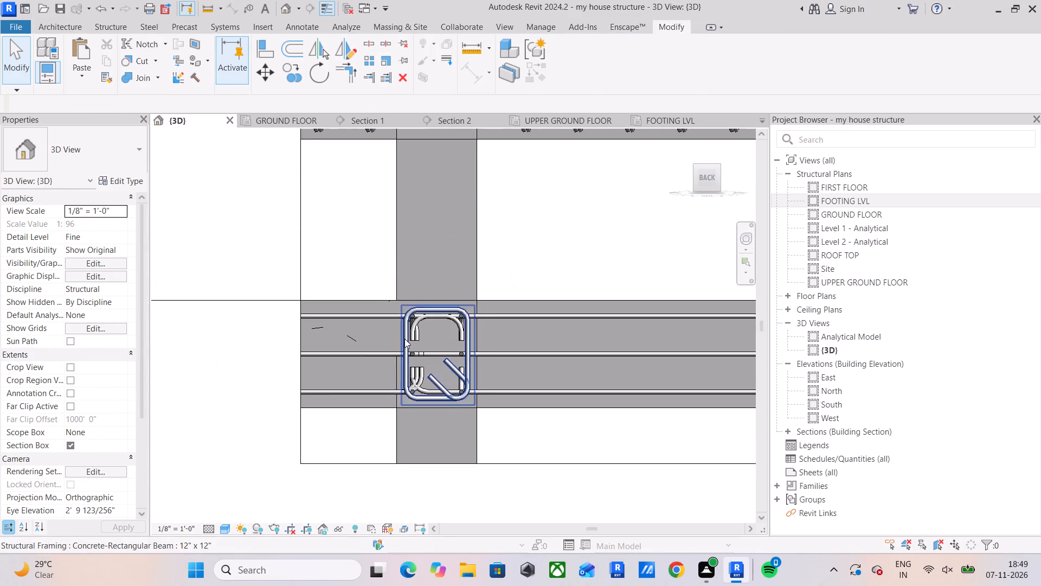
pyautogui.scroll(6, 432, 322)
pyautogui.moveTo(443, 357); pyautogui.dragTo(457, 256, button='middle')
pyautogui.scroll(4, 391, 268)
pyautogui.click(434, 238)
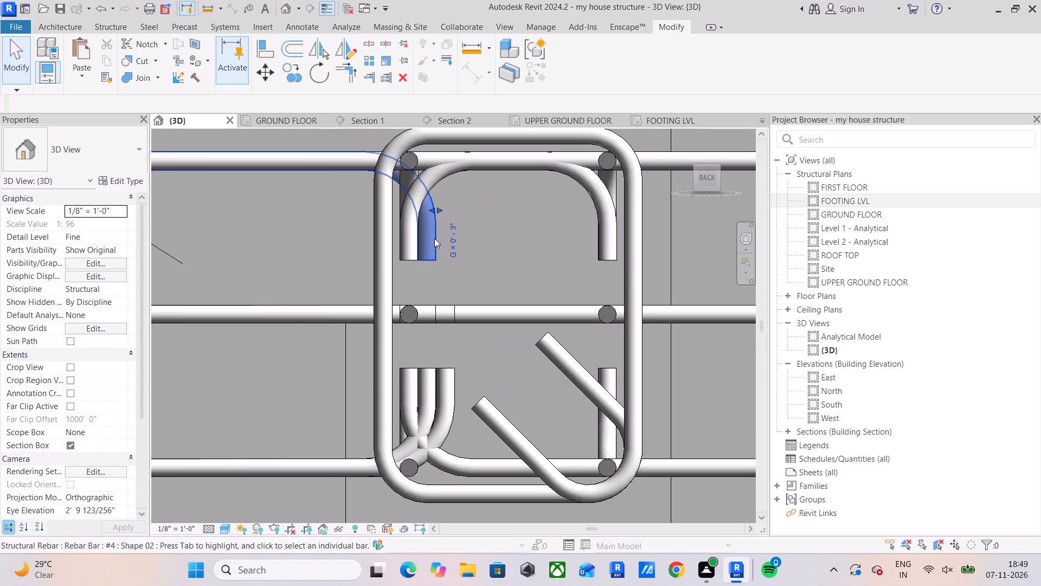
pyautogui.moveTo(470, 252); pyautogui.dragTo(371, 271, button='middle')
pyautogui.click(501, 253)
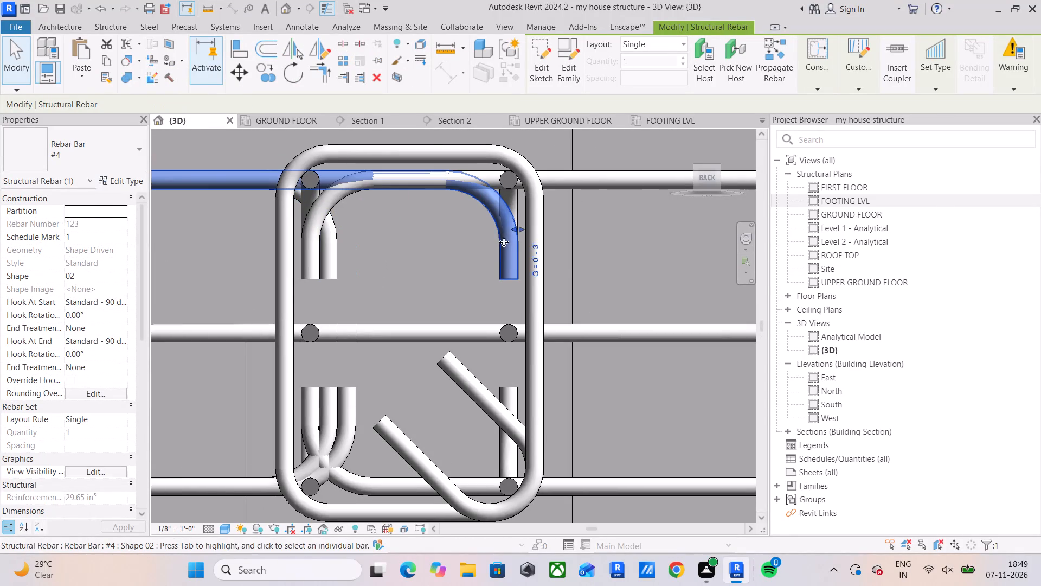
pyautogui.moveTo(516, 231); pyautogui.dragTo(475, 240)
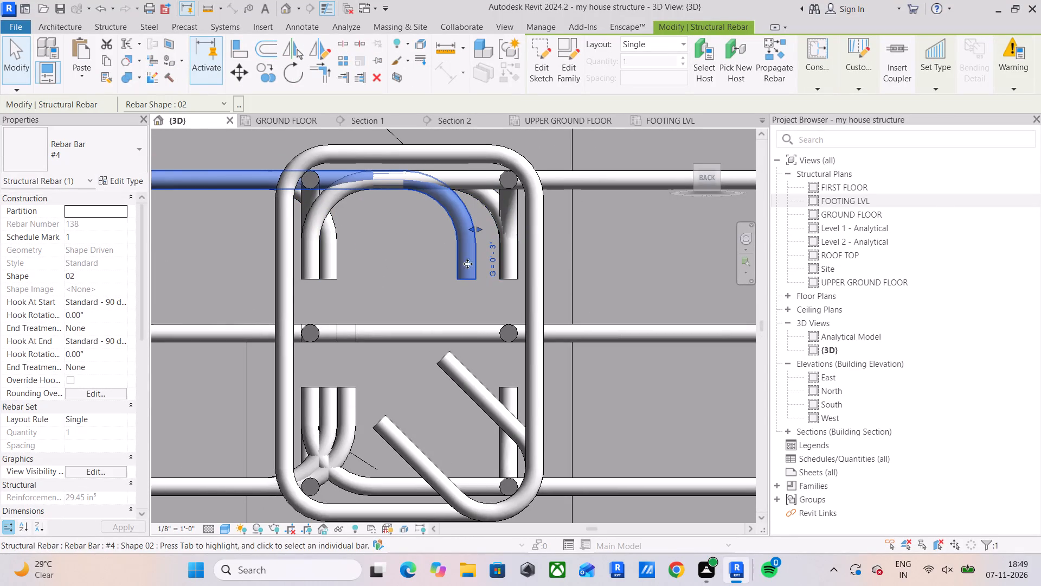
pyautogui.click(510, 267)
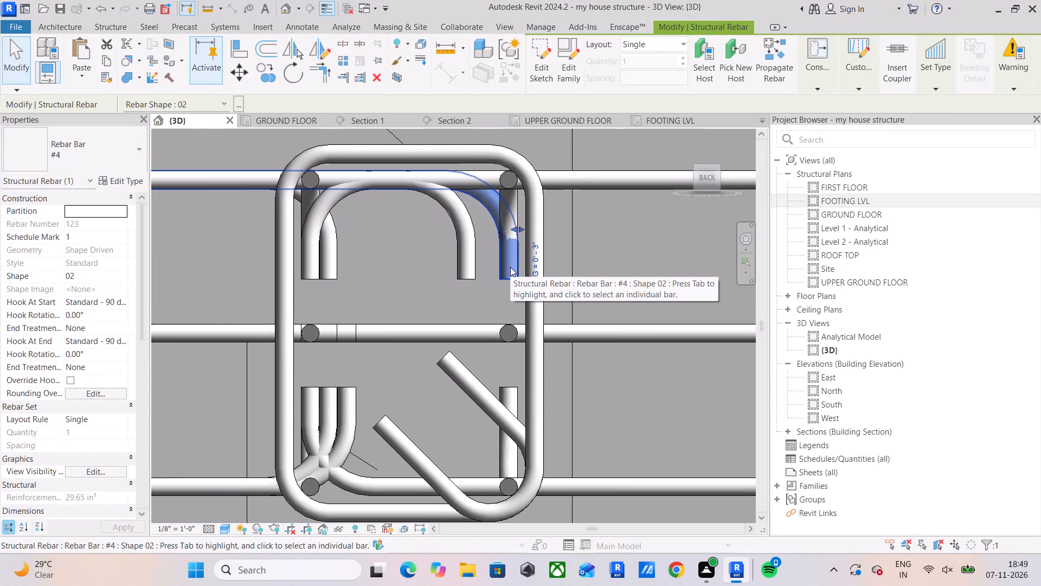
pyautogui.press('Delete')
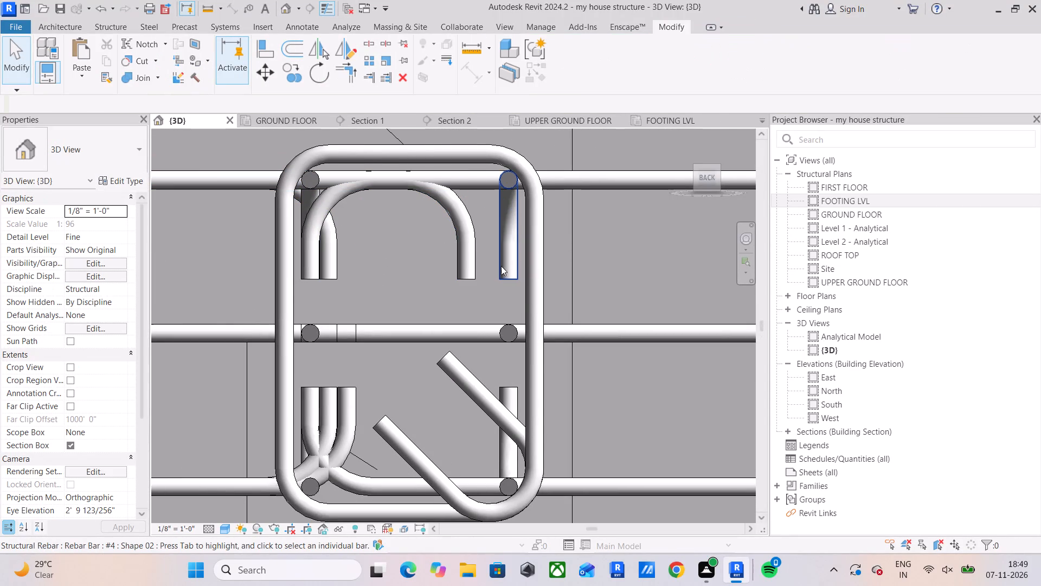
pyautogui.click(457, 256)
pyautogui.moveTo(478, 231); pyautogui.dragTo(507, 230)
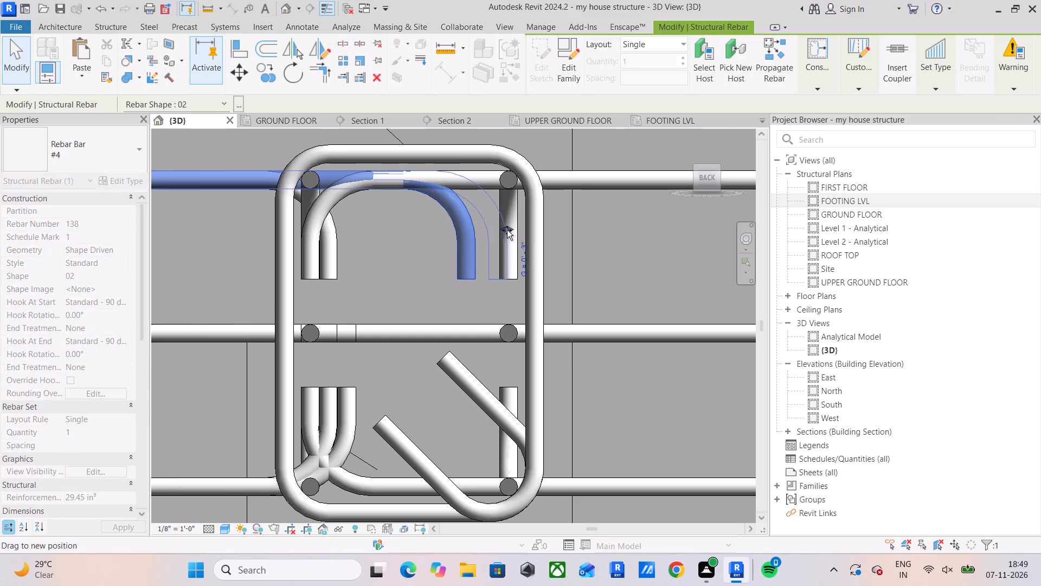
pyautogui.moveTo(507, 230); pyautogui.dragTo(513, 230)
# Examine the remaining hooked bars at the GROUND FLOOR column joint from several angles.
pyautogui.click(338, 265)
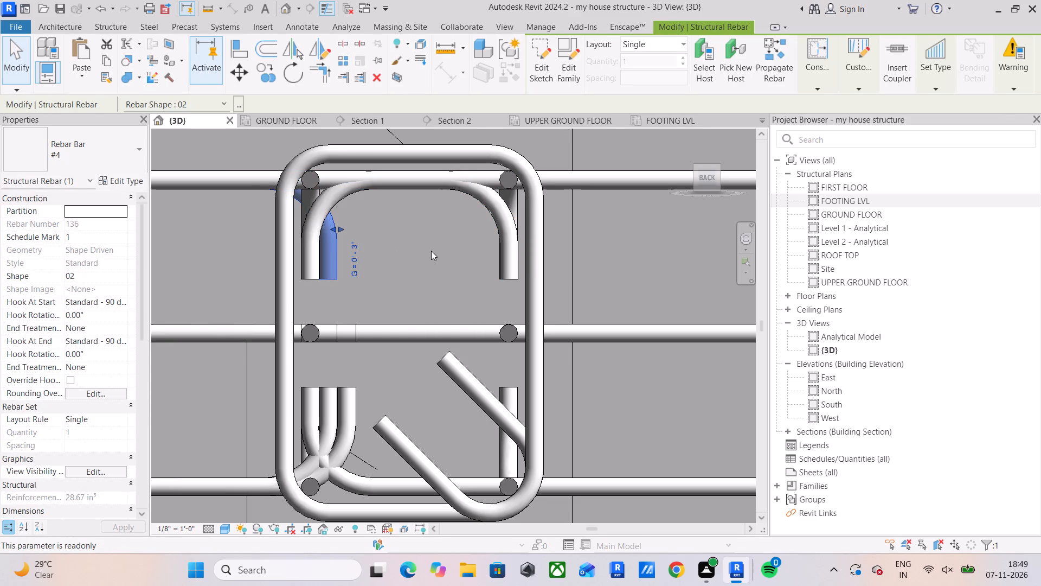
pyautogui.scroll(-13, 431, 251)
pyautogui.keyDown('shift'); pyautogui.moveTo(440, 279); pyautogui.dragTo(445, 287, button='middle'); pyautogui.keyUp('shift')
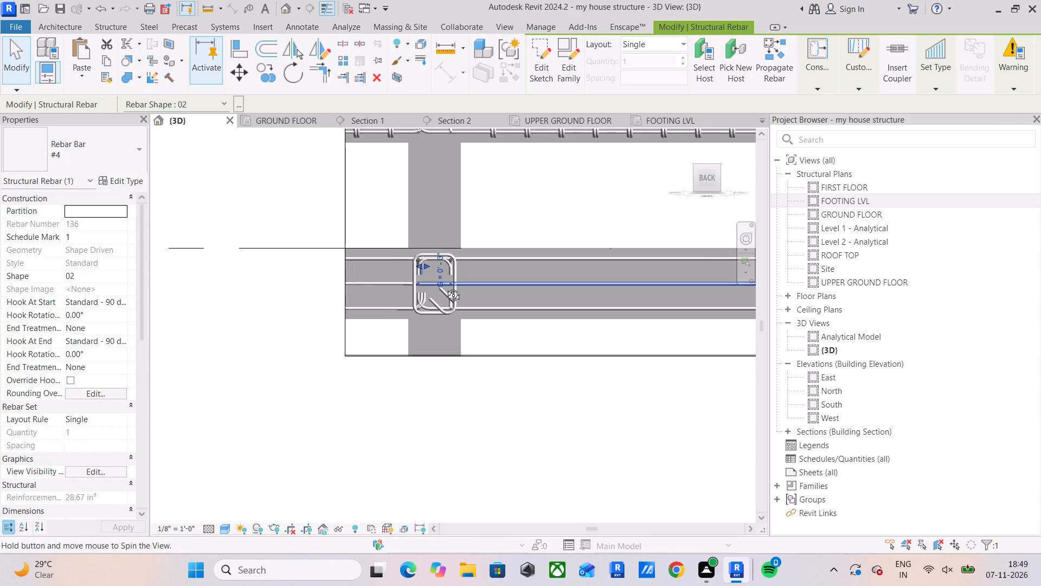
pyautogui.keyDown('shift'); pyautogui.moveTo(445, 287); pyautogui.dragTo(655, 363, button='middle'); pyautogui.keyUp('shift')
pyautogui.scroll(4, 470, 280)
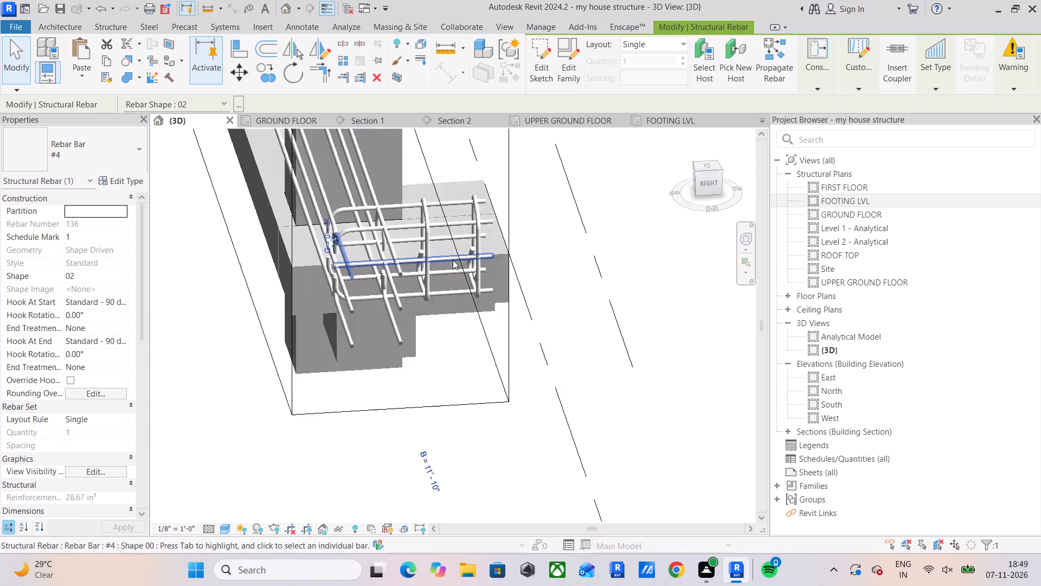
pyautogui.scroll(1, 453, 260)
pyautogui.scroll(5, 331, 251)
pyautogui.moveTo(306, 247); pyautogui.dragTo(274, 291, button='middle')
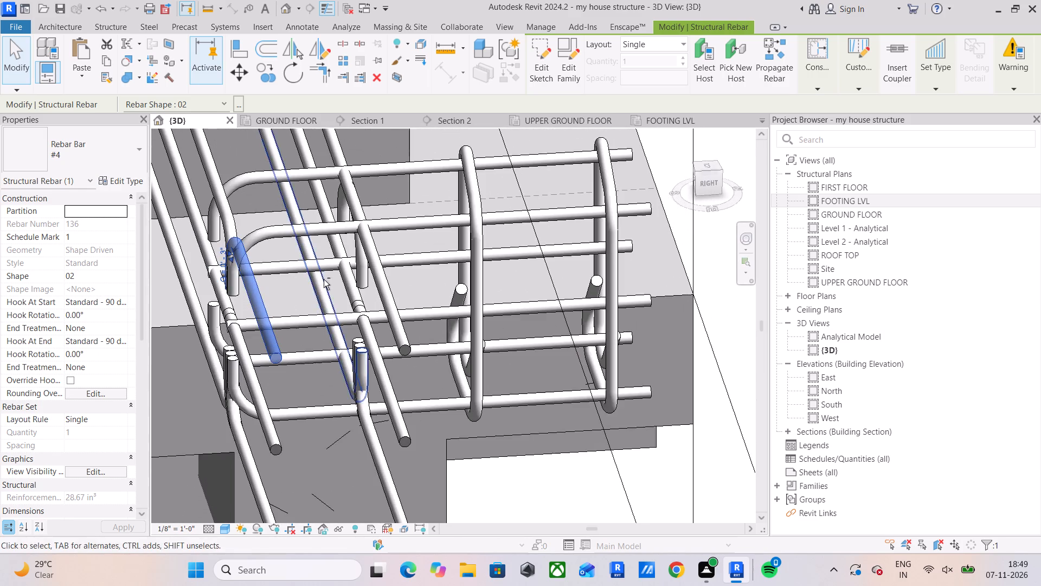
pyautogui.keyDown('shift'); pyautogui.moveTo(324, 280); pyautogui.dragTo(300, 308, button='middle'); pyautogui.keyUp('shift')
pyautogui.moveTo(293, 240); pyautogui.dragTo(311, 273, button='middle')
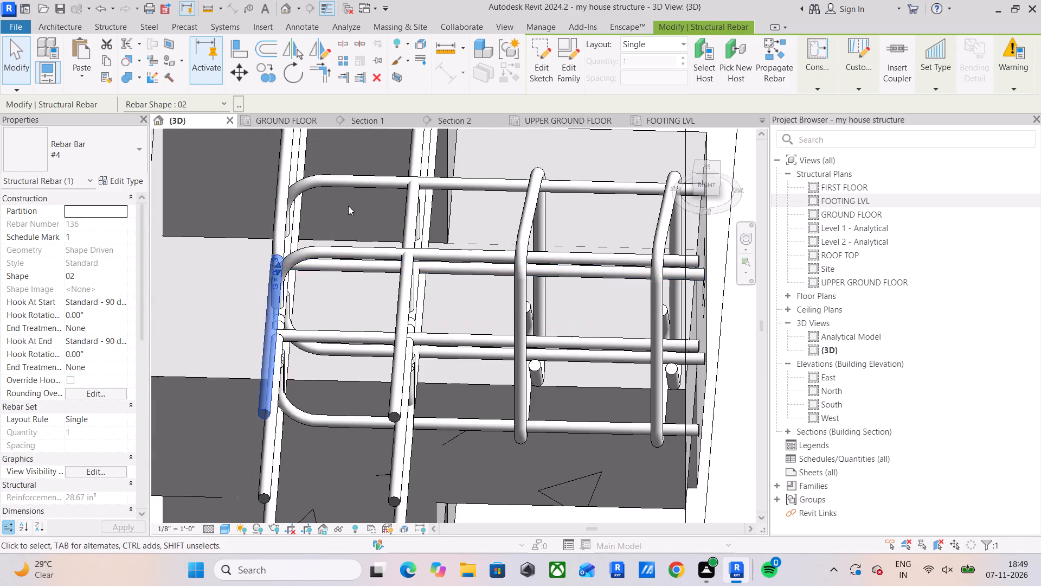
pyautogui.scroll(-10, 350, 173)
pyautogui.keyDown('shift'); pyautogui.moveTo(483, 238); pyautogui.dragTo(290, 176, button='middle'); pyautogui.keyUp('shift')
pyautogui.scroll(-3, 433, 254)
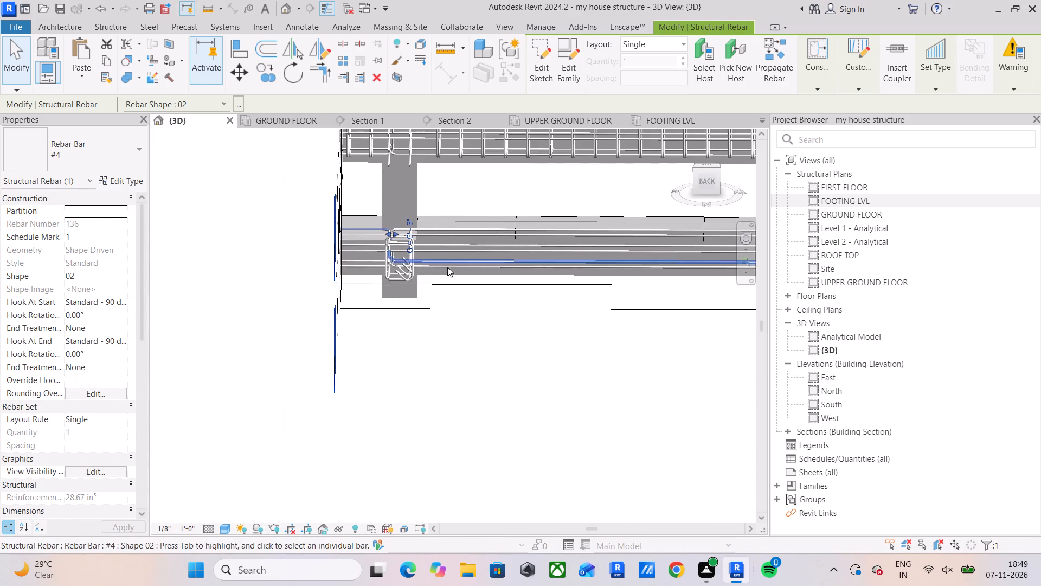
pyautogui.moveTo(447, 267); pyautogui.dragTo(324, 281, button='middle')
pyautogui.click(436, 198)
# Copy the upper beam's #4 stirrup set 2'-6" down to the GROUND FLOOR beam, between their matching top corners at the column.
pyautogui.click(705, 182)
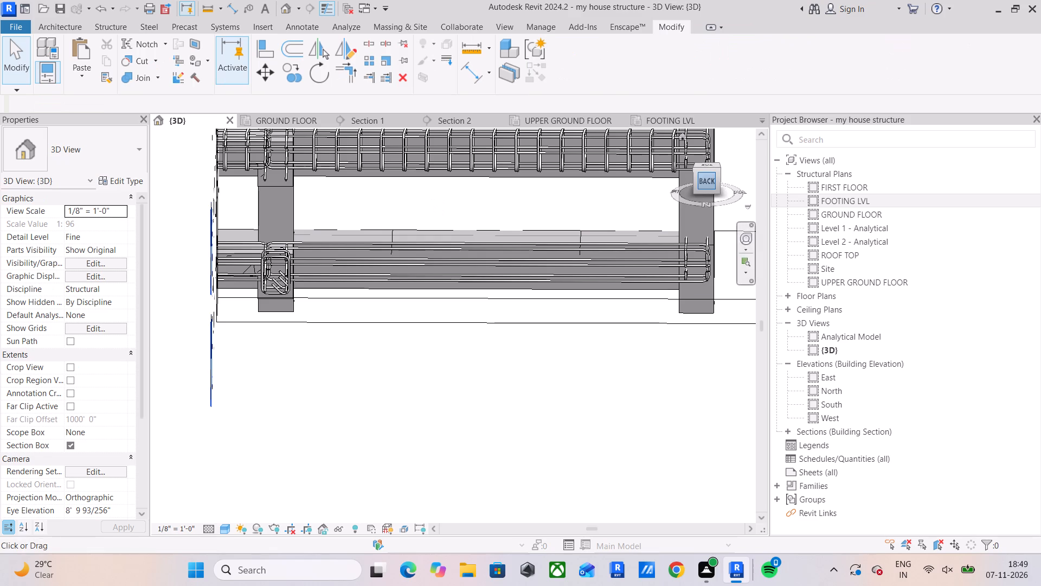
pyautogui.scroll(10, 469, 179)
pyautogui.moveTo(450, 361); pyautogui.dragTo(508, 219, button='middle')
pyautogui.scroll(4, 433, 263)
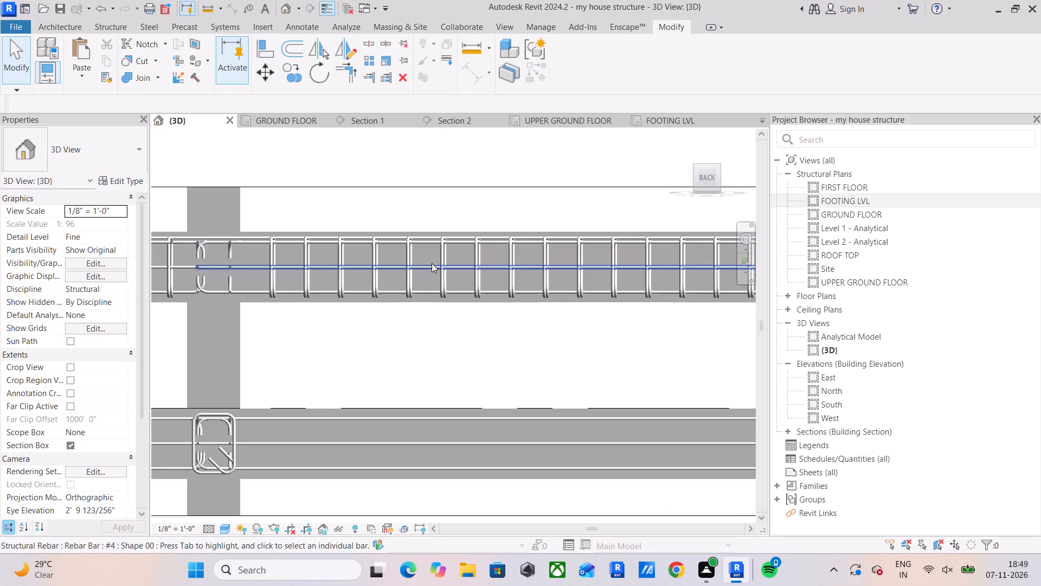
pyautogui.scroll(1, 432, 263)
pyautogui.click(405, 257)
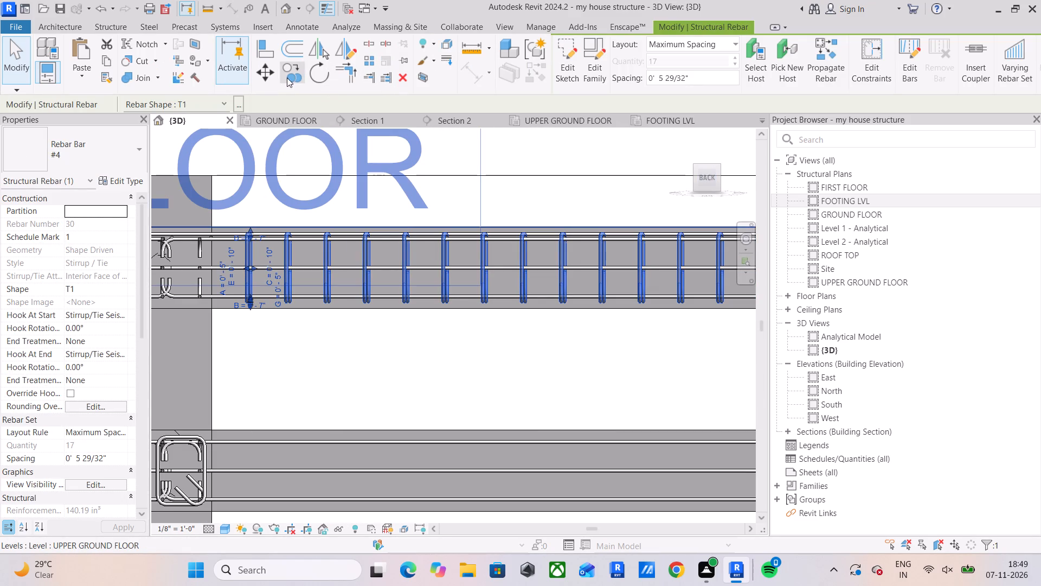
pyautogui.moveTo(285, 76); pyautogui.dragTo(284, 86)
pyautogui.click(307, 74)
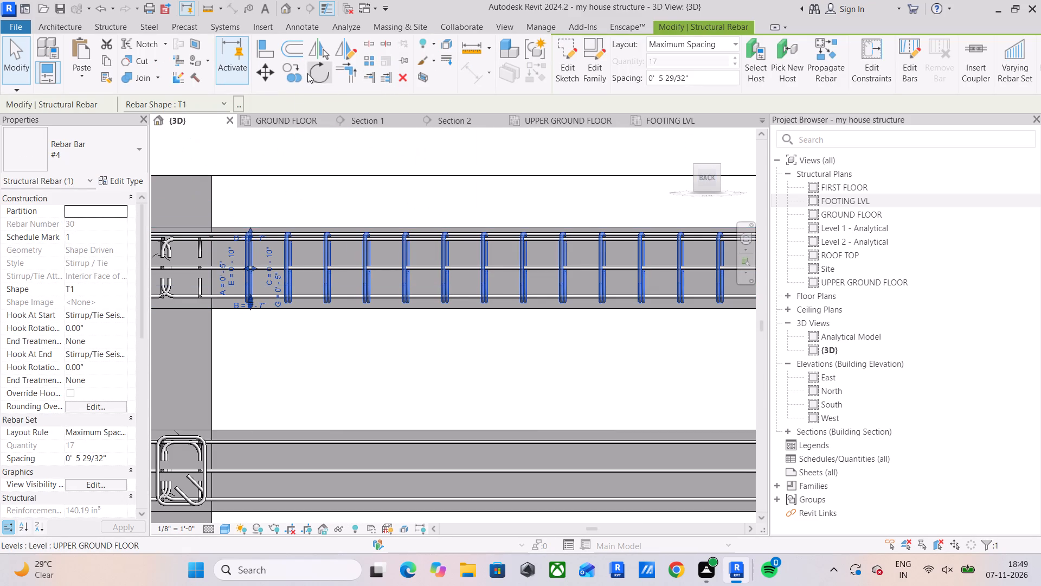
pyautogui.click(285, 78)
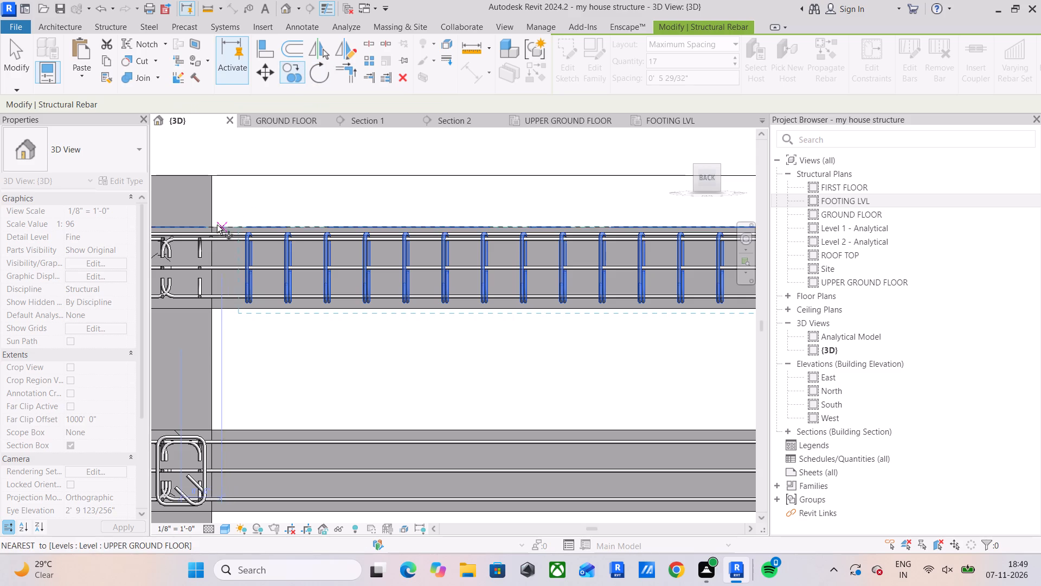
pyautogui.click(210, 223)
pyautogui.moveTo(226, 252); pyautogui.dragTo(238, 147, button='middle')
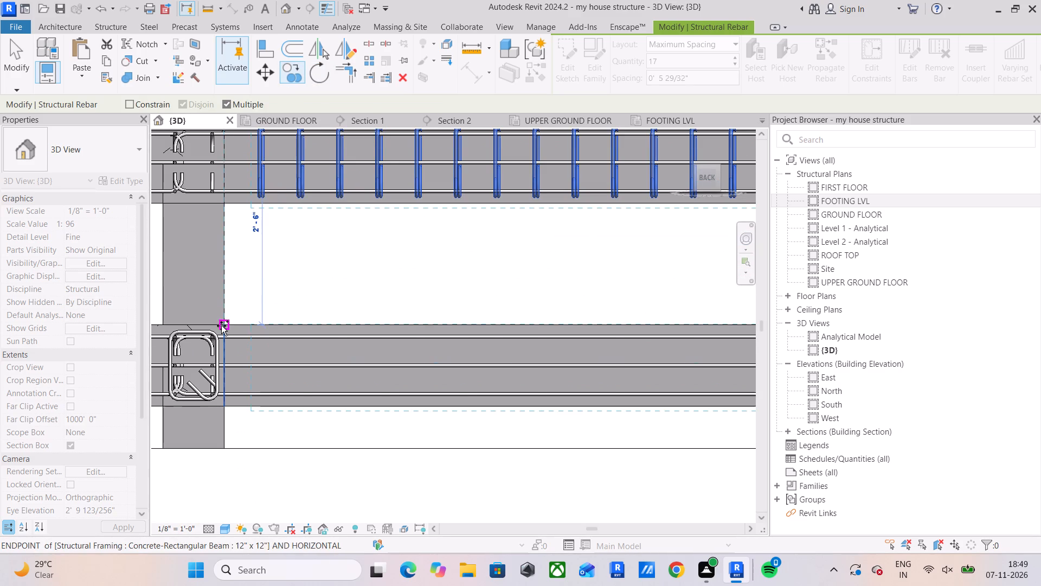
pyautogui.click(221, 326)
pyautogui.press('Escape')
pyautogui.press('Escape')
pyautogui.press('Escape')
pyautogui.scroll(-4, 273, 307)
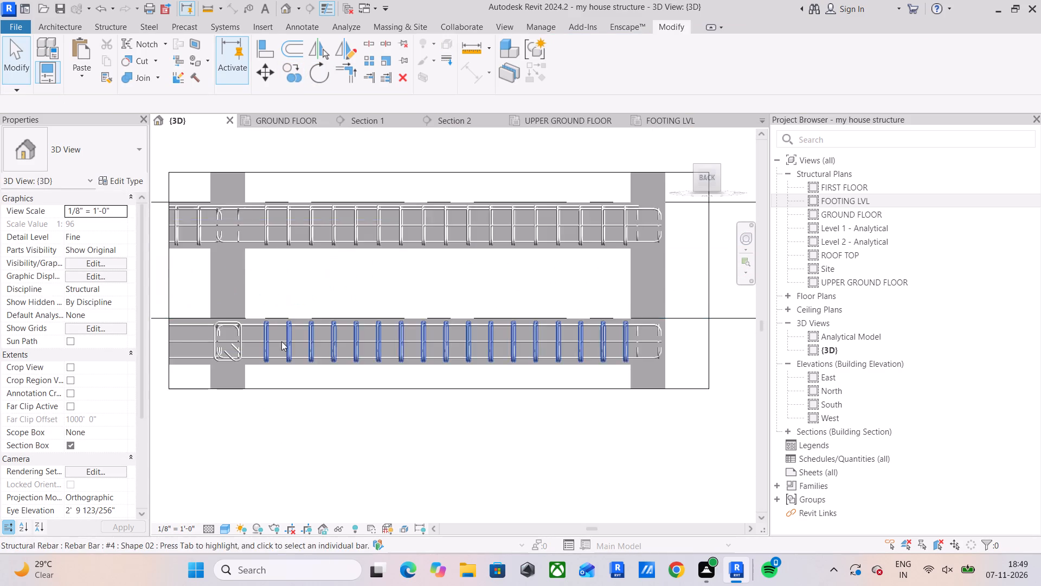
# Lower the top of the section box to cut away the UPPER GROUND FLOOR beam, leaving the GROUND FLOOR beam.
pyautogui.keyDown('shift'); pyautogui.moveTo(295, 347); pyautogui.dragTo(418, 366, button='middle'); pyautogui.keyUp('shift')
pyautogui.scroll(-3, 406, 274)
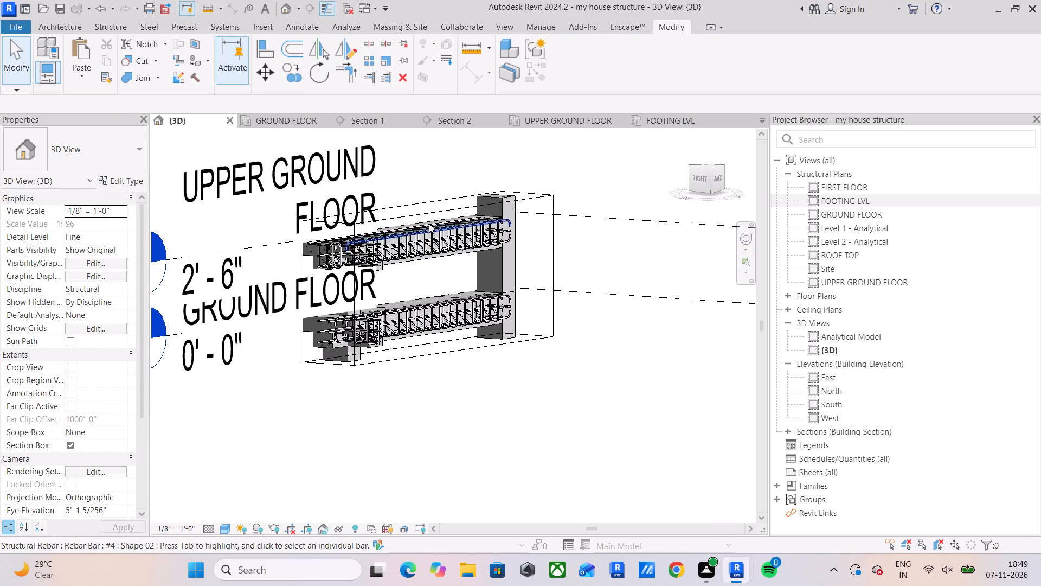
pyautogui.click(429, 213)
pyautogui.moveTo(428, 211); pyautogui.dragTo(416, 269)
# Delete the long top hooked #4 bar crossing the GROUND FLOOR column joint, picking it in a top view.
pyautogui.keyDown('shift'); pyautogui.moveTo(373, 392); pyautogui.dragTo(413, 426, button='middle'); pyautogui.keyUp('shift')
pyautogui.scroll(9, 379, 369)
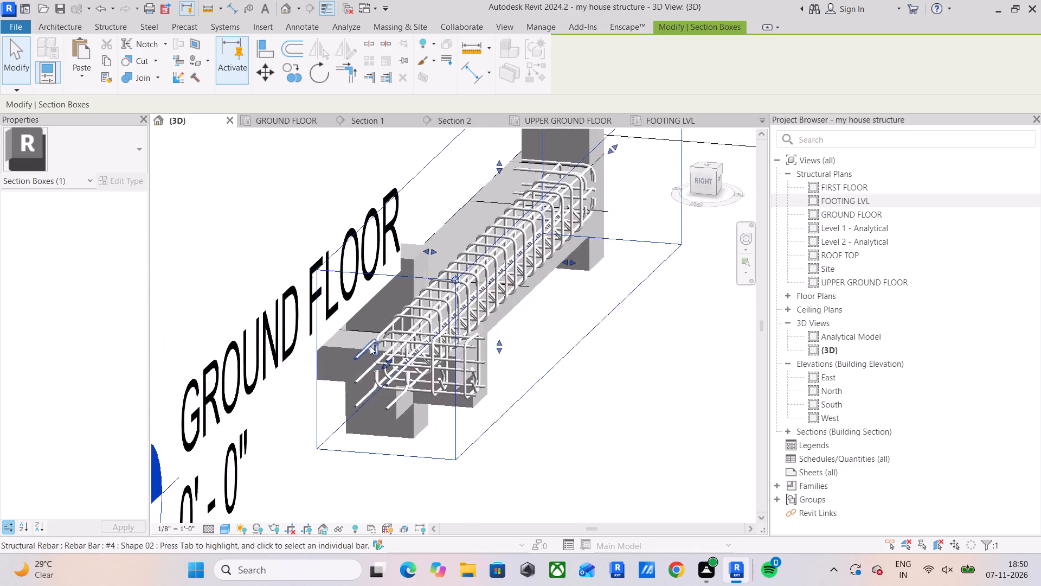
pyautogui.scroll(2, 370, 346)
pyautogui.click(356, 364)
pyautogui.keyDown('shift'); pyautogui.moveTo(584, 258); pyautogui.dragTo(611, 300, button='middle'); pyautogui.keyUp('shift')
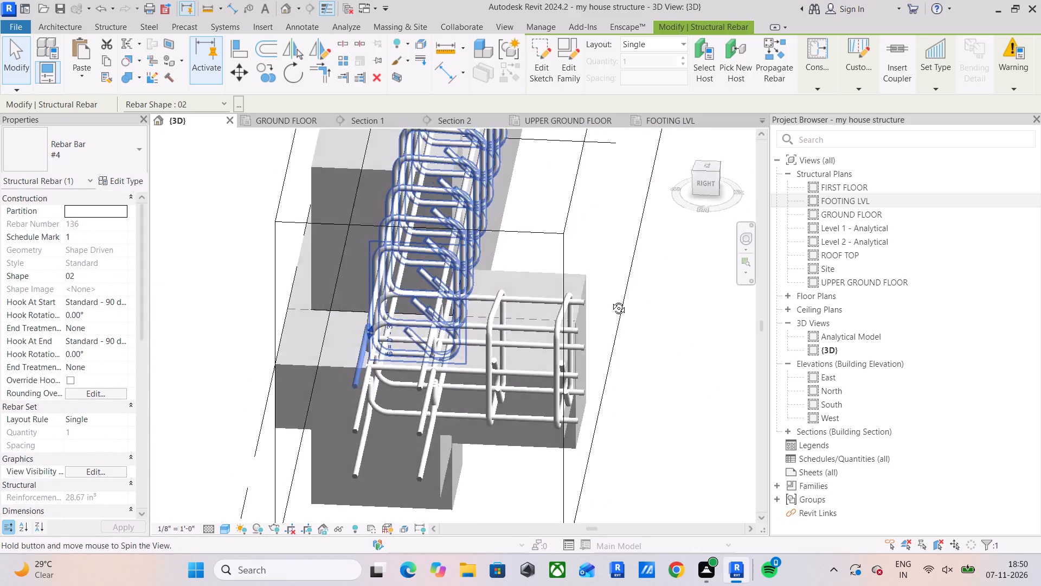
pyautogui.keyDown('shift'); pyautogui.moveTo(611, 300); pyautogui.dragTo(613, 311, button='middle'); pyautogui.keyUp('shift')
pyautogui.click(701, 165)
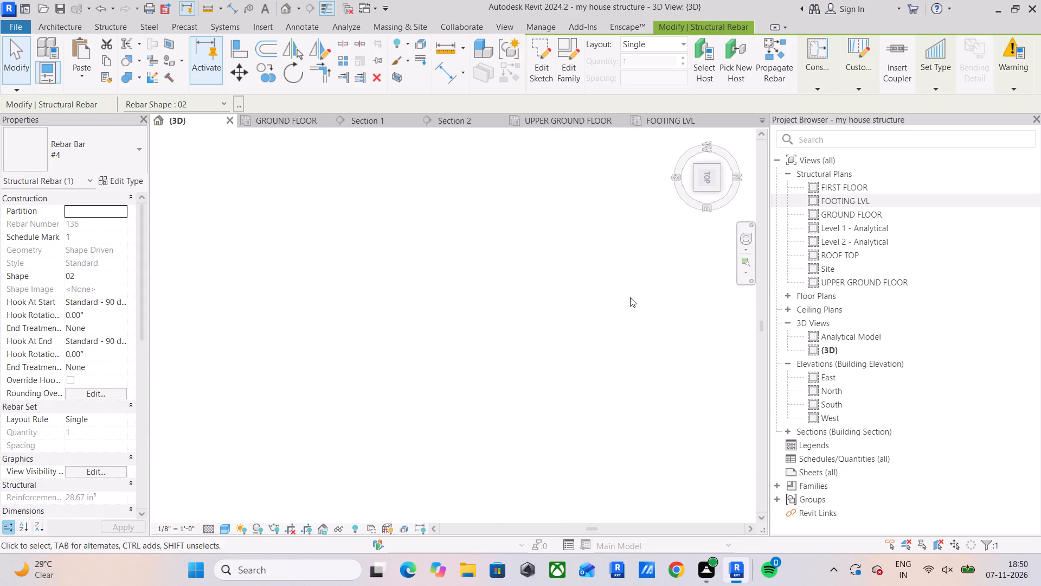
pyautogui.scroll(-3, 507, 325)
pyautogui.moveTo(479, 346); pyautogui.dragTo(438, 368, button='middle')
pyautogui.scroll(-3, 449, 347)
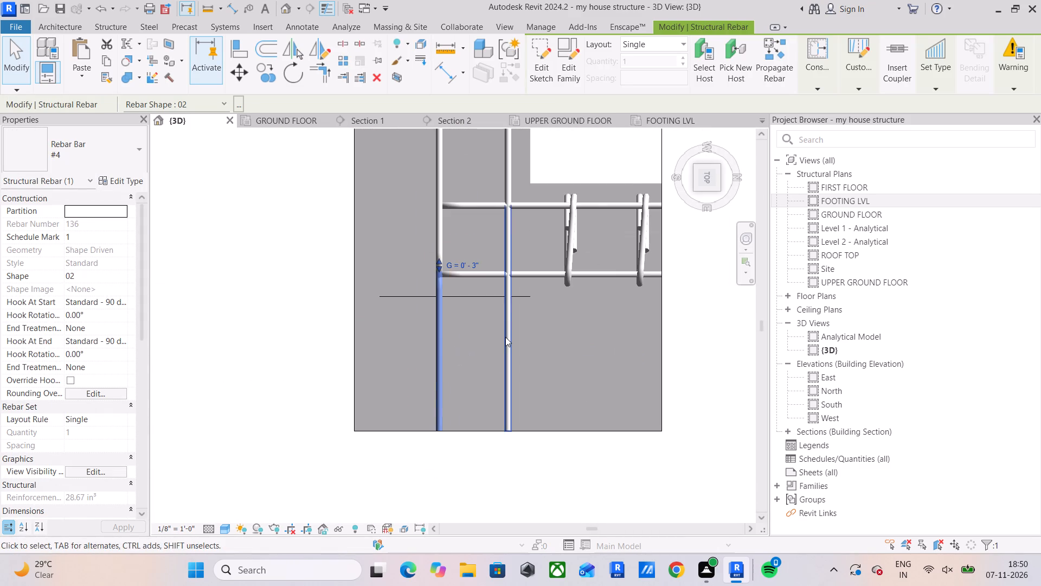
pyautogui.click(505, 337)
pyautogui.press('Delete')
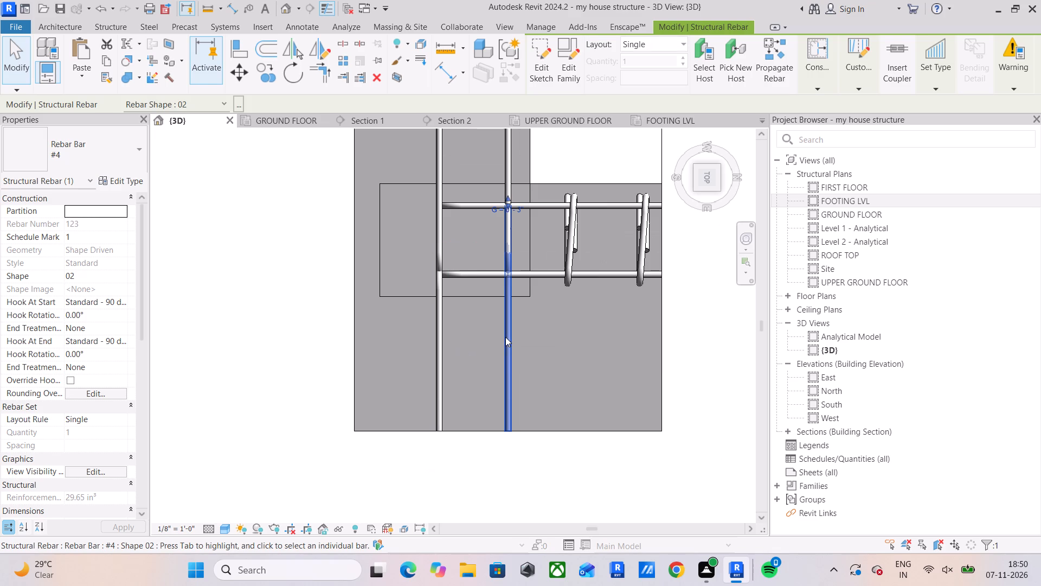
pyautogui.click(505, 337)
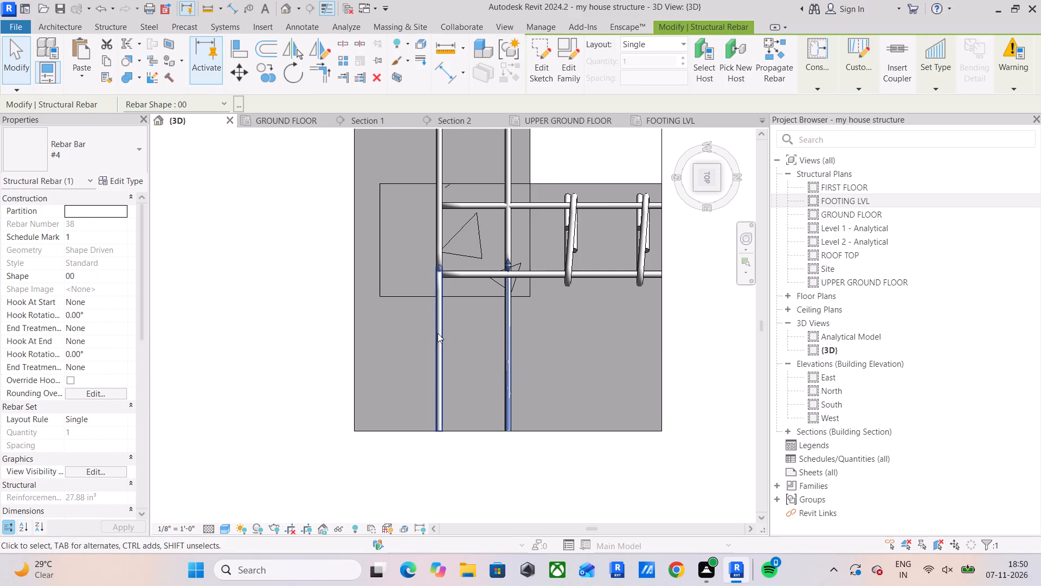
pyautogui.scroll(-3, 484, 326)
pyautogui.keyDown('shift'); pyautogui.moveTo(458, 329); pyautogui.dragTo(455, 329, button='middle'); pyautogui.keyUp('shift')
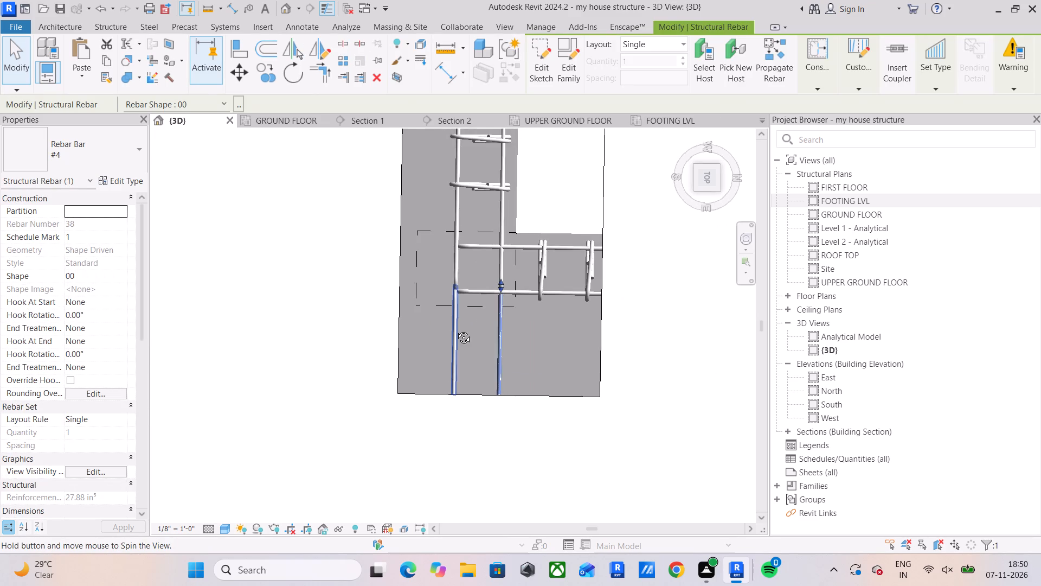
# Stretch the hooked end of the GROUND FLOOR beam's top #4 bar across the column joint to the stirrup's far leg.
pyautogui.keyDown('shift'); pyautogui.moveTo(455, 329); pyautogui.dragTo(325, 206, button='middle'); pyautogui.keyUp('shift')
pyautogui.keyDown('shift'); pyautogui.moveTo(580, 341); pyautogui.dragTo(493, 275, button='middle'); pyautogui.keyUp('shift')
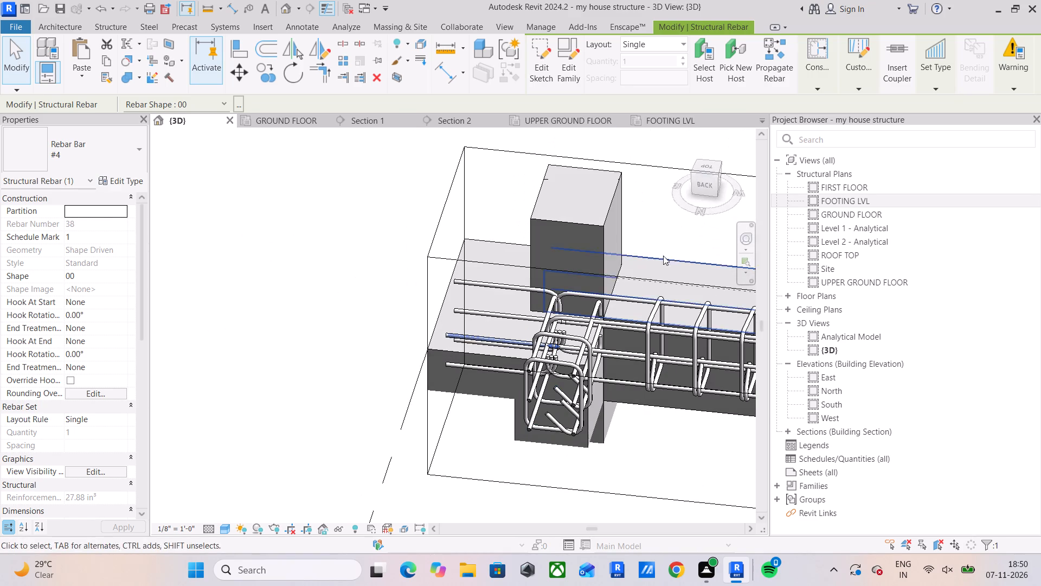
pyautogui.click(703, 188)
pyautogui.moveTo(632, 278); pyautogui.dragTo(439, 291, button='middle')
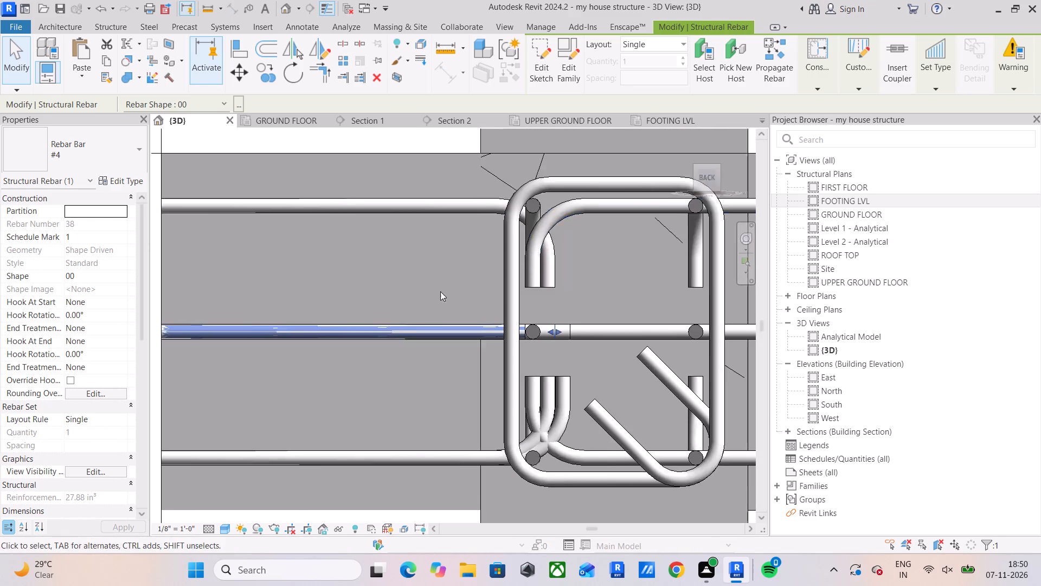
pyautogui.scroll(-3, 442, 292)
pyautogui.moveTo(479, 298); pyautogui.dragTo(425, 338, button='middle')
pyautogui.scroll(4, 445, 317)
pyautogui.click(480, 310)
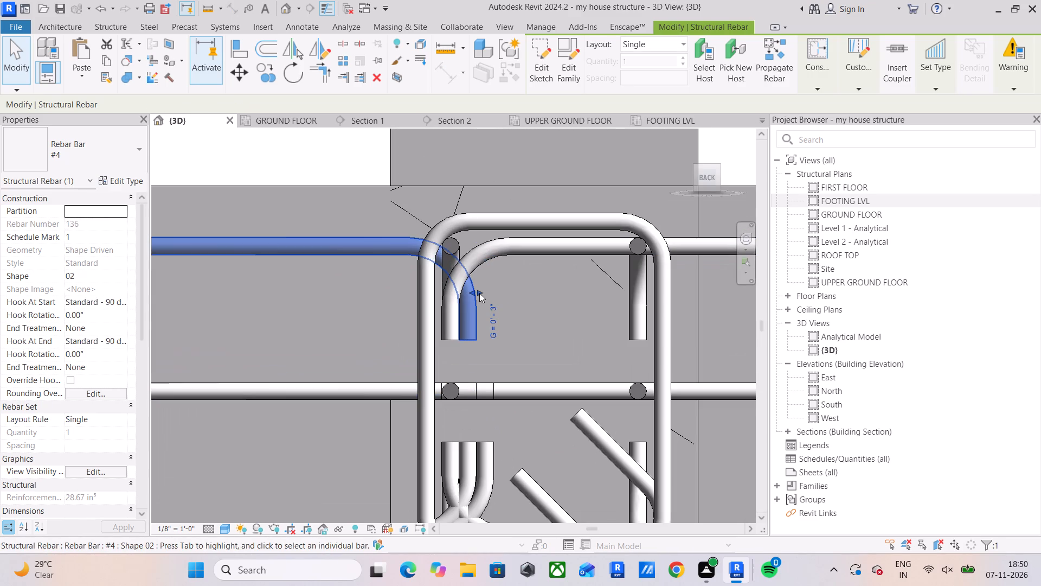
pyautogui.moveTo(479, 293); pyautogui.dragTo(639, 294)
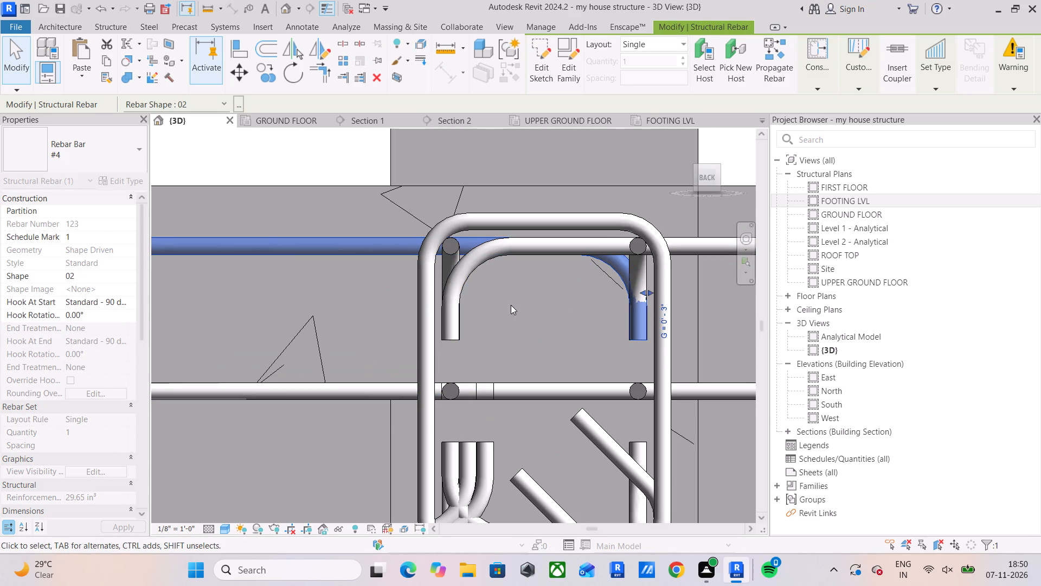
# Mirror a copy of the stretched top hooked #4 bar about the beam's centreline to its opposite top corner.
pyautogui.keyDown('shift'); pyautogui.moveTo(479, 316); pyautogui.dragTo(599, 429, button='middle'); pyautogui.keyUp('shift')
pyautogui.scroll(-7, 586, 410)
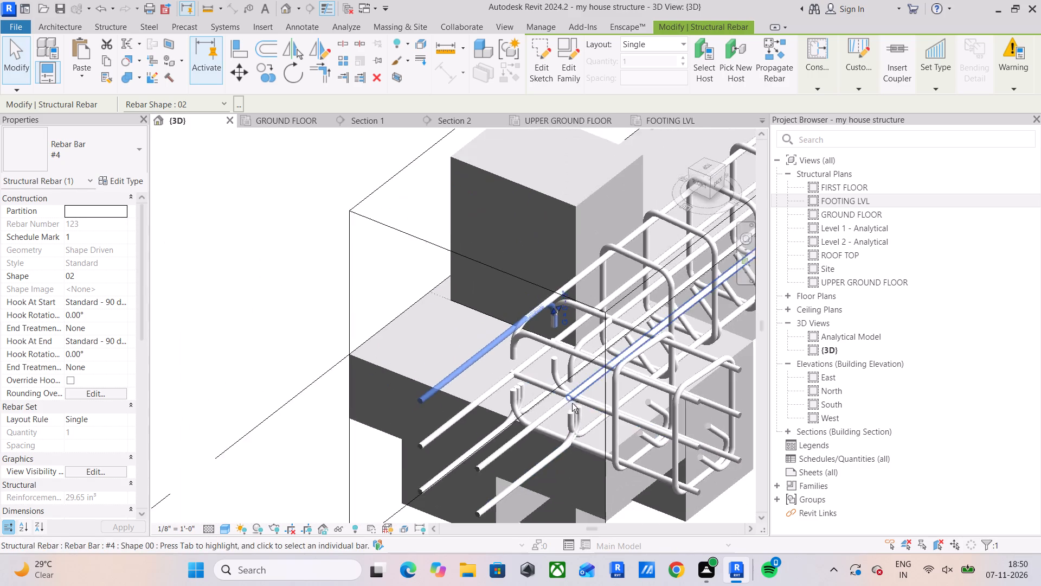
pyautogui.keyDown('shift'); pyautogui.moveTo(572, 404); pyautogui.dragTo(582, 416, button='middle'); pyautogui.keyUp('shift')
pyautogui.keyDown('shift'); pyautogui.moveTo(570, 427); pyautogui.dragTo(632, 425, button='middle'); pyautogui.keyUp('shift')
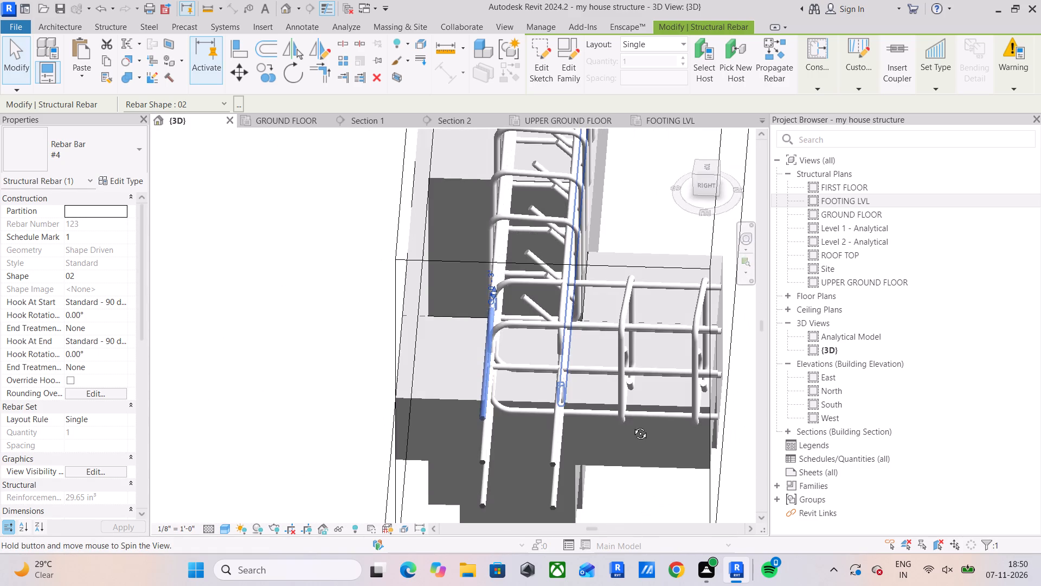
pyautogui.keyDown('shift'); pyautogui.moveTo(632, 425); pyautogui.dragTo(623, 437, button='middle'); pyautogui.keyUp('shift')
pyautogui.scroll(3, 494, 335)
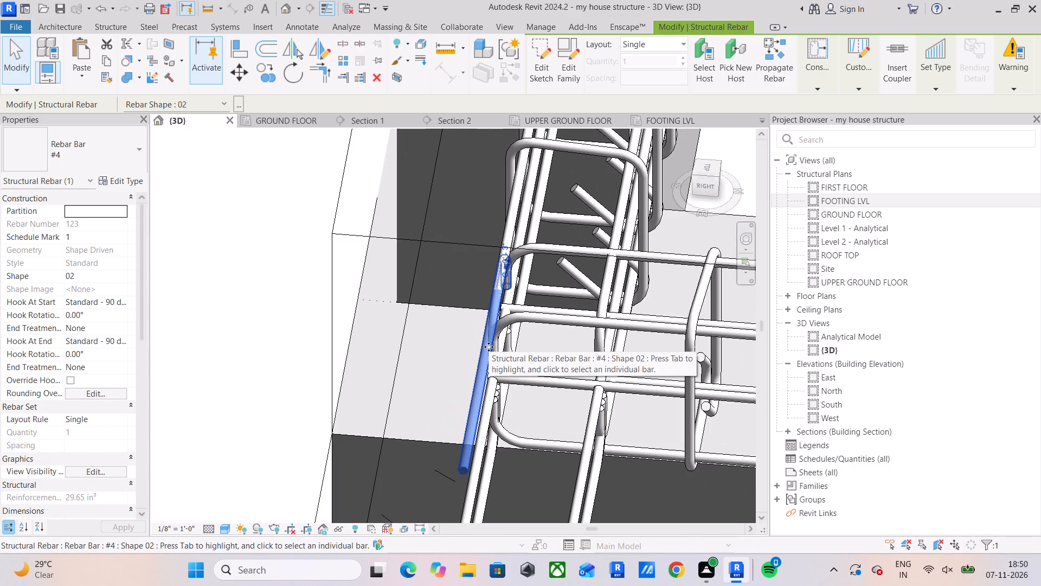
pyautogui.click(489, 347)
pyautogui.click(453, 335)
pyautogui.click(487, 352)
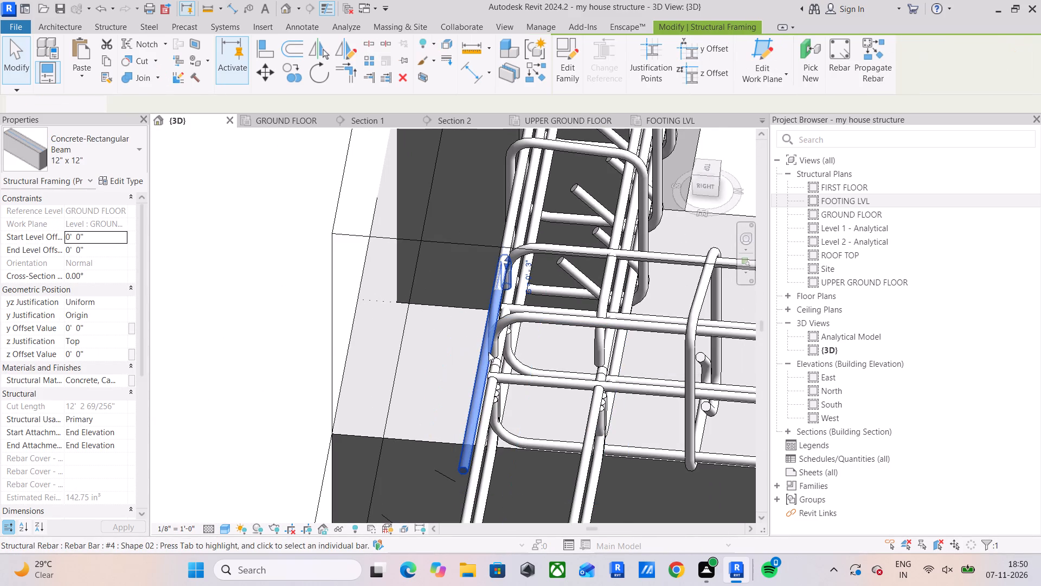
pyautogui.keyDown('shift'); pyautogui.moveTo(575, 361); pyautogui.dragTo(620, 351, button='middle'); pyautogui.keyUp('shift')
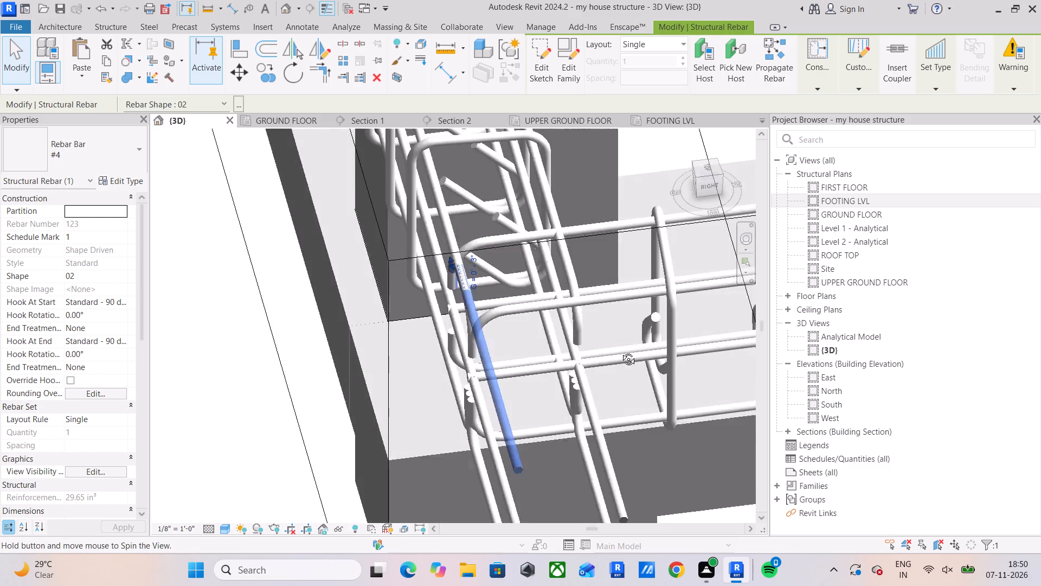
pyautogui.keyDown('shift'); pyautogui.moveTo(620, 351); pyautogui.dragTo(496, 314, button='middle'); pyautogui.keyUp('shift')
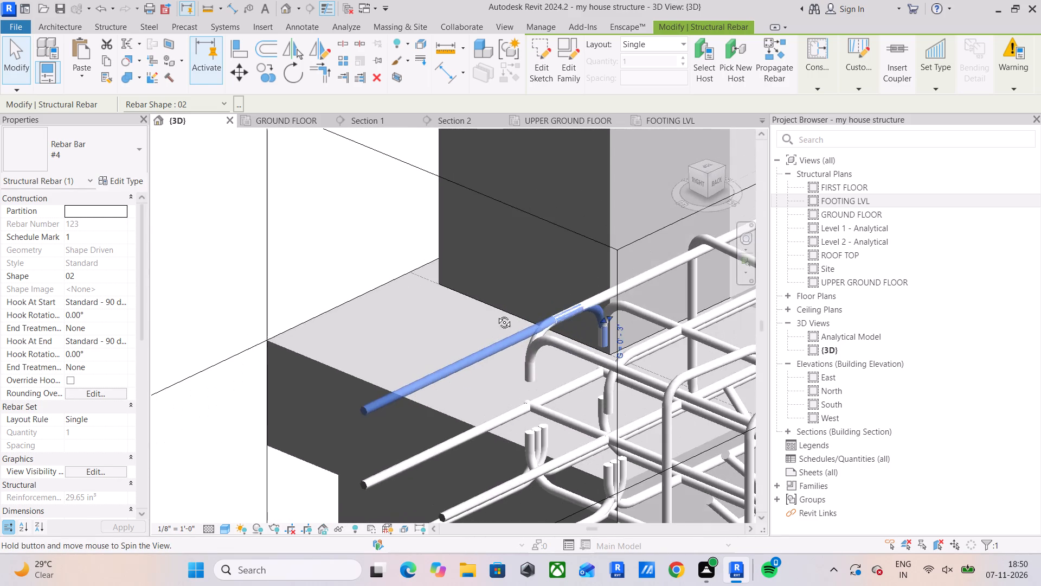
pyautogui.keyDown('shift'); pyautogui.moveTo(496, 314); pyautogui.dragTo(572, 332, button='middle'); pyautogui.keyUp('shift')
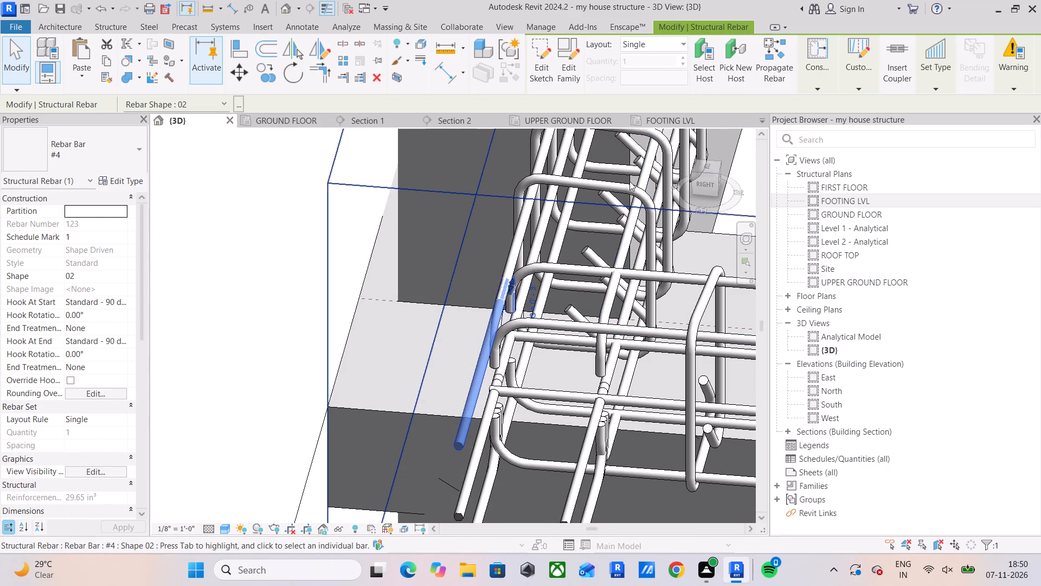
pyautogui.click(705, 168)
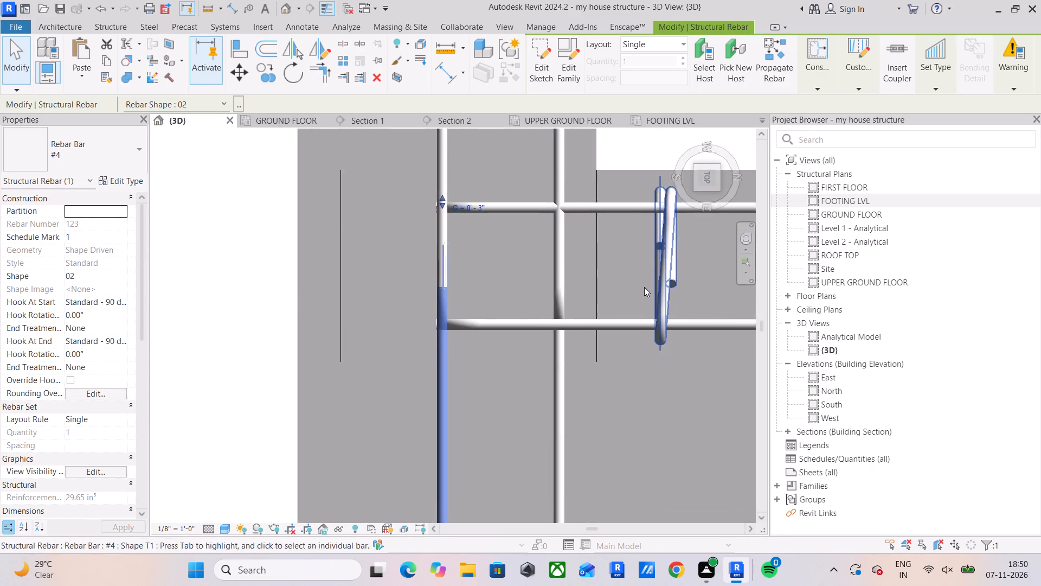
pyautogui.click(320, 52)
pyautogui.scroll(-4, 537, 332)
pyautogui.moveTo(518, 354); pyautogui.dragTo(518, 342)
pyautogui.click(518, 322)
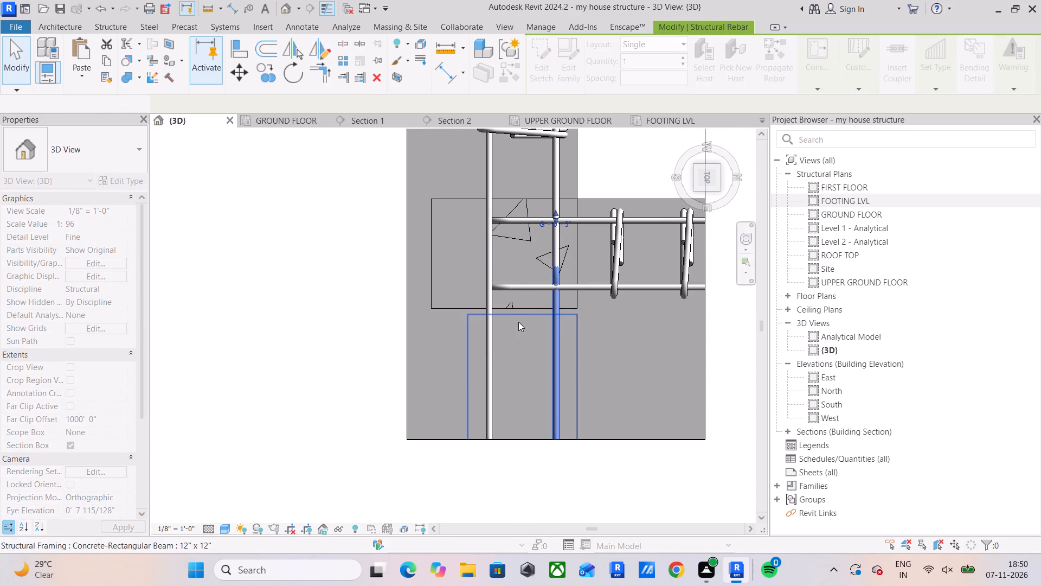
pyautogui.press('Escape')
pyautogui.press('Escape')
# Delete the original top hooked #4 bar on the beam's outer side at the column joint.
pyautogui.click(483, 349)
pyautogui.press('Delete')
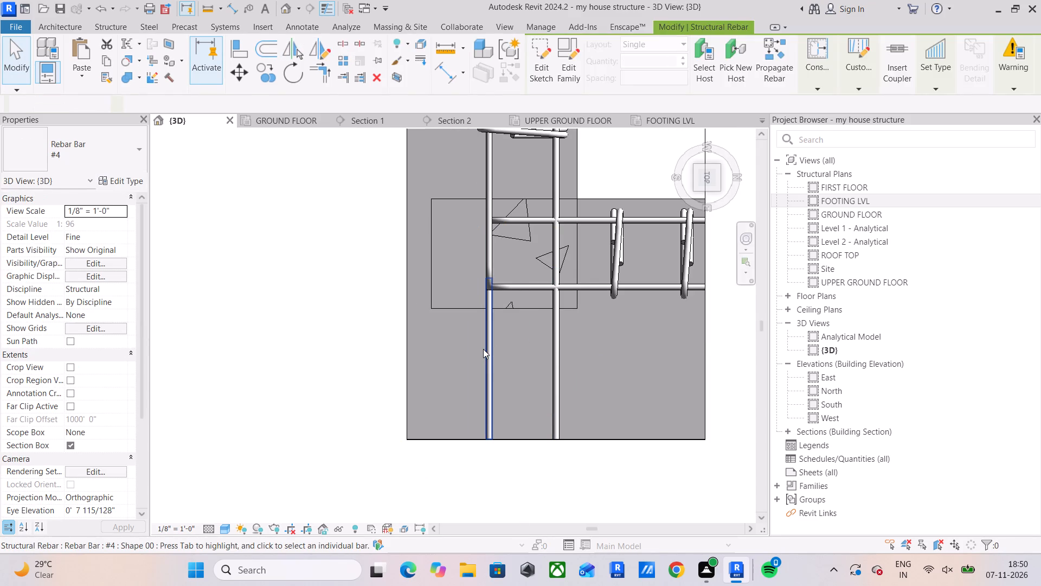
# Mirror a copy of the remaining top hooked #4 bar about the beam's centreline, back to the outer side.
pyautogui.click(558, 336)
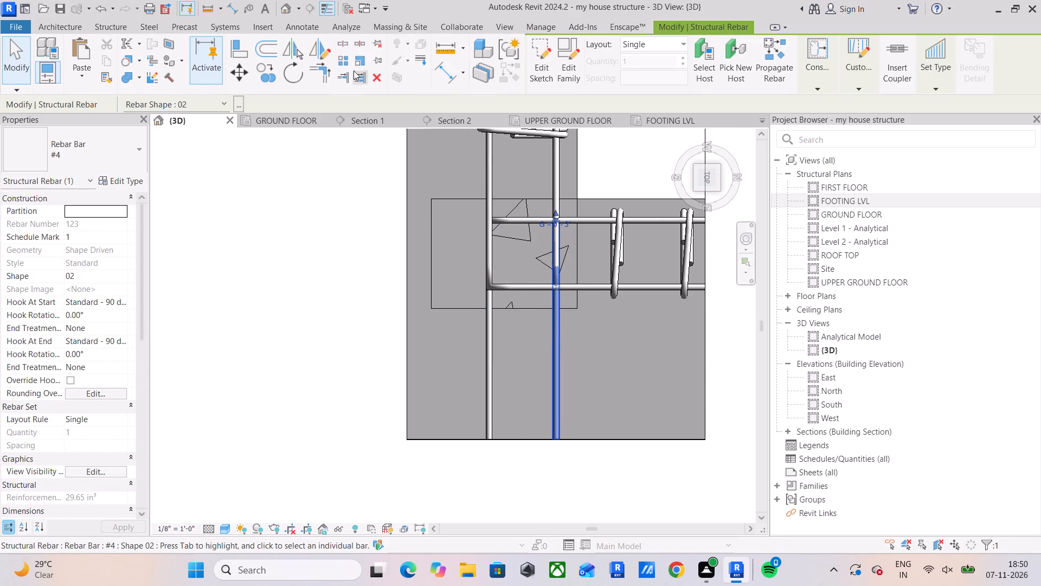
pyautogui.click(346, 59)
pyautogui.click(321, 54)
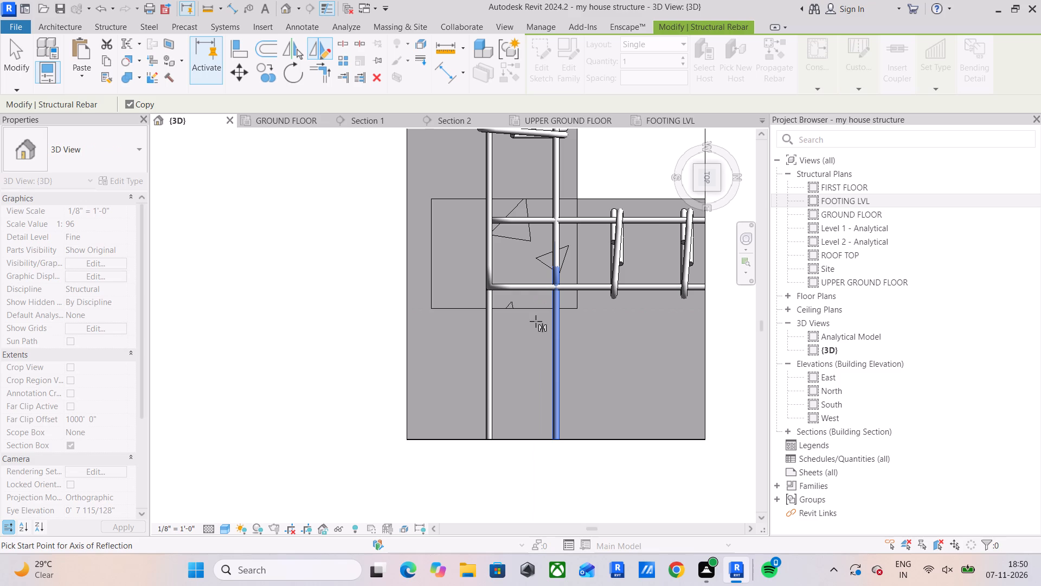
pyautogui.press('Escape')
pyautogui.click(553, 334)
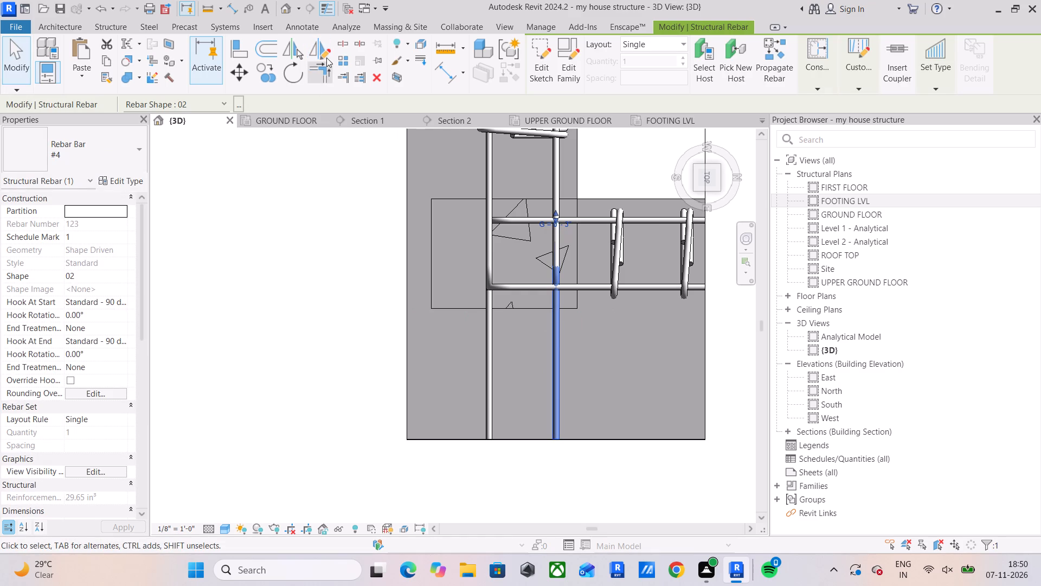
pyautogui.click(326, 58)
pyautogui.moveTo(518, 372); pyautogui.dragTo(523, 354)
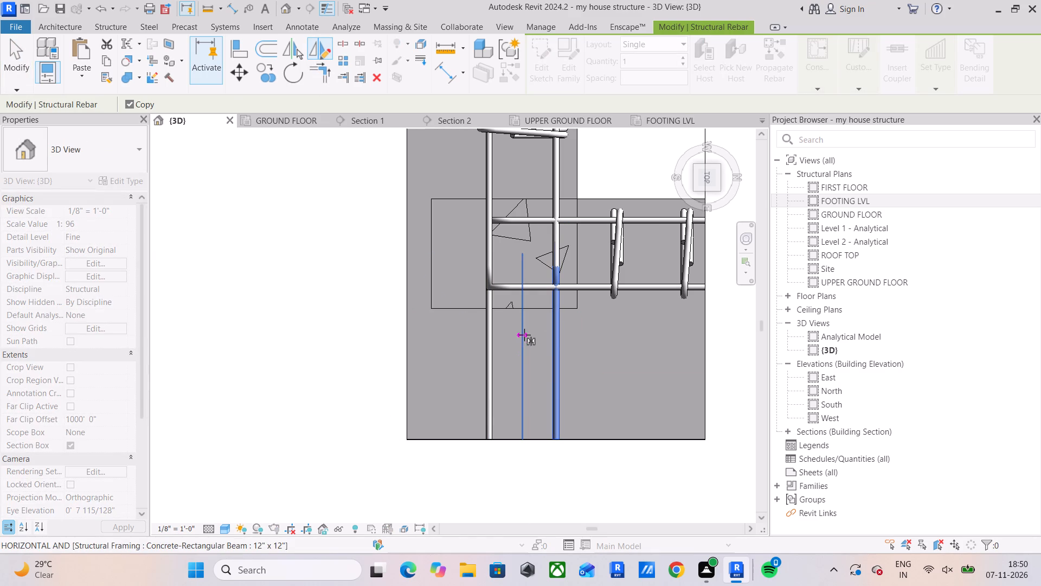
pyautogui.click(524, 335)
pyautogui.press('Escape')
# Delete the overlapping straight #4 bar at mid-height on the beam's outer side, beside the column joint.
pyautogui.scroll(-1, 523, 356)
pyautogui.keyDown('shift'); pyautogui.moveTo(532, 366); pyautogui.dragTo(455, 156, button='middle'); pyautogui.keyUp('shift')
pyautogui.click(470, 334)
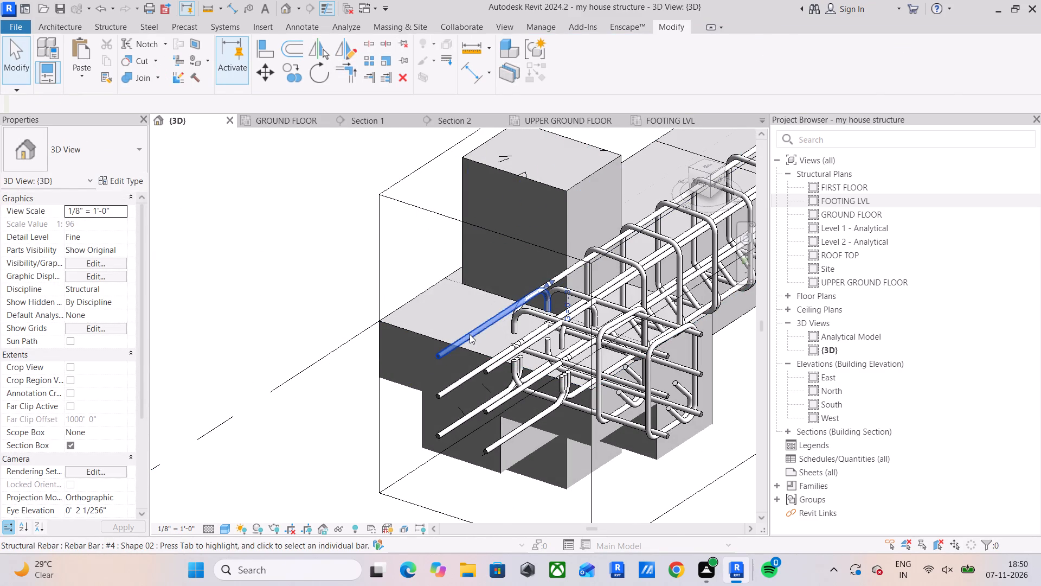
pyautogui.click(496, 366)
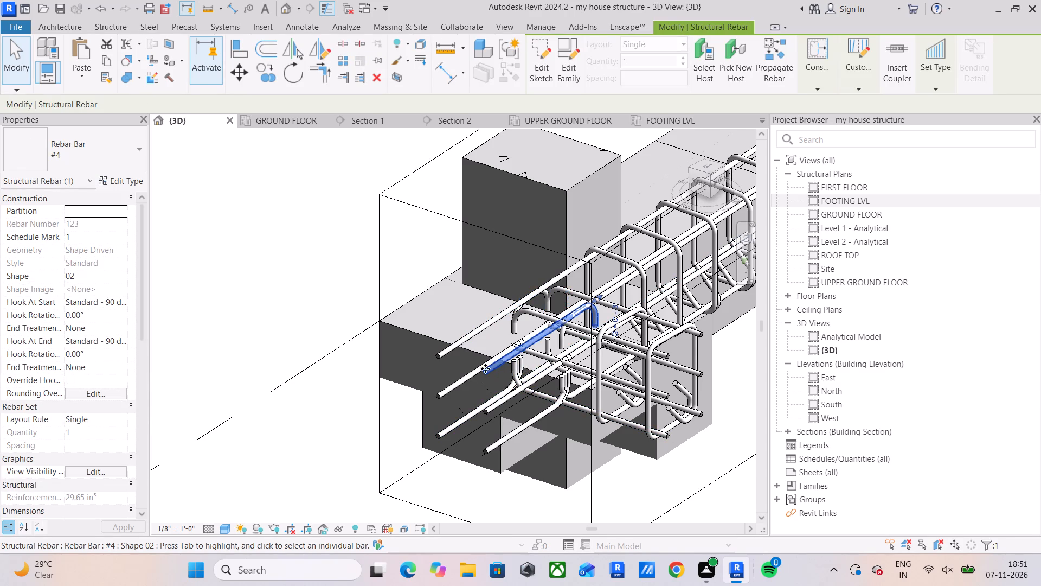
pyautogui.click(449, 389)
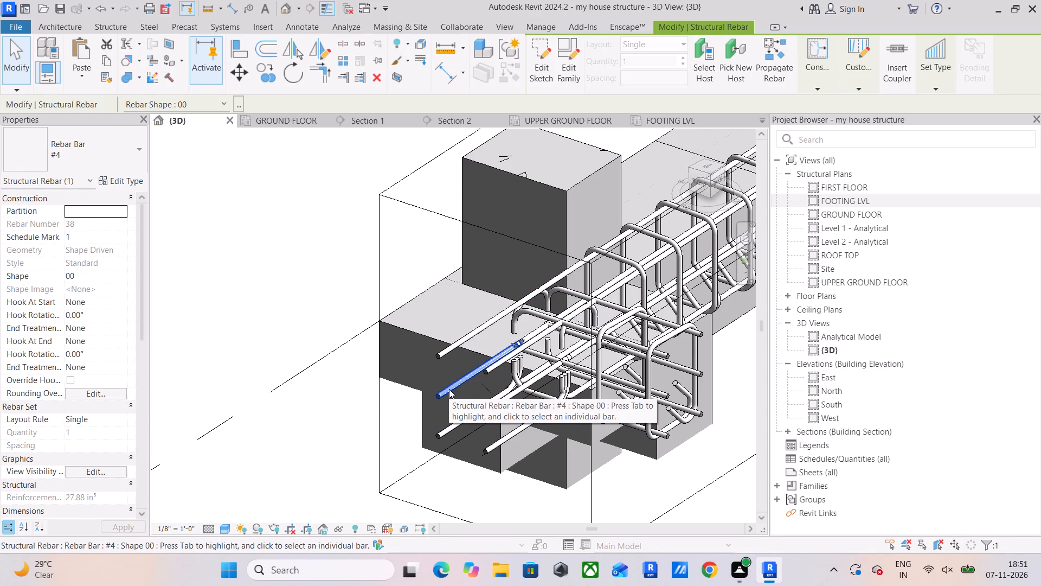
pyautogui.press('Delete')
pyautogui.click(449, 389)
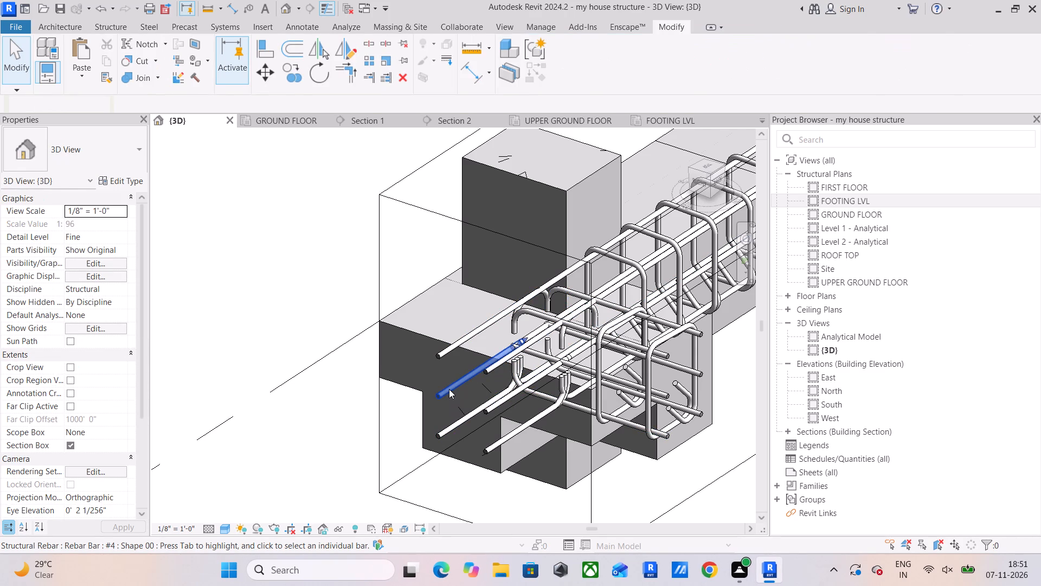
# Delete one of the overlapping bottom hooked #4 bars at each bottom corner of the GROUND FLOOR beam.
pyautogui.scroll(3, 451, 426)
pyautogui.click(451, 426)
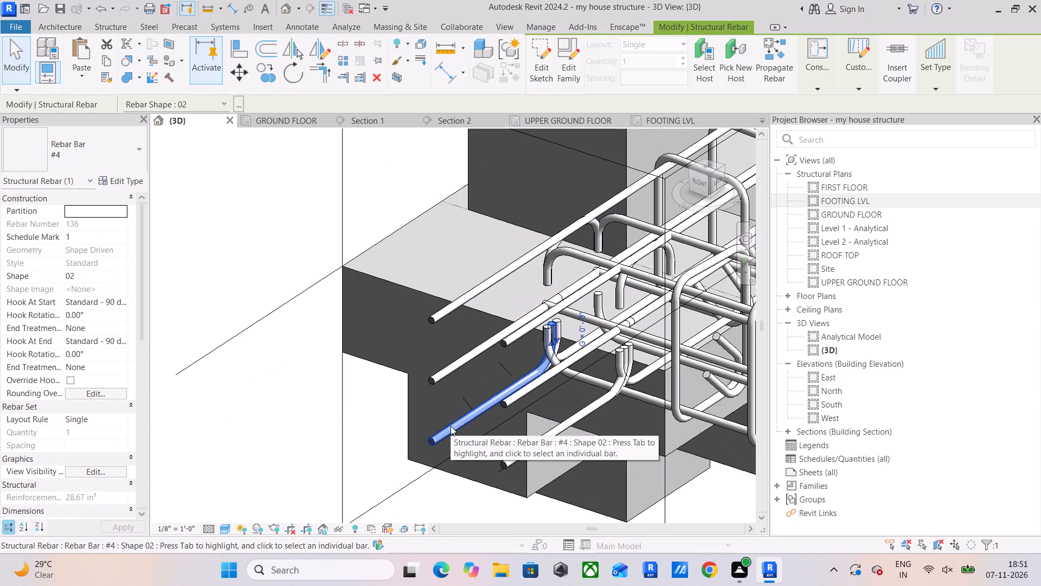
pyautogui.press('Delete')
pyautogui.click(451, 426)
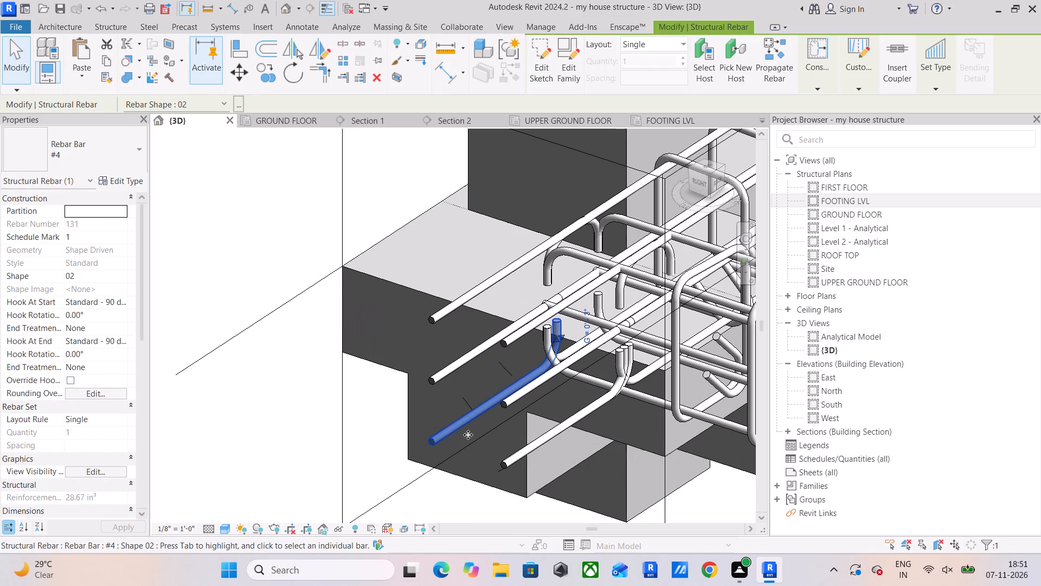
pyautogui.click(505, 458)
pyautogui.press('Delete')
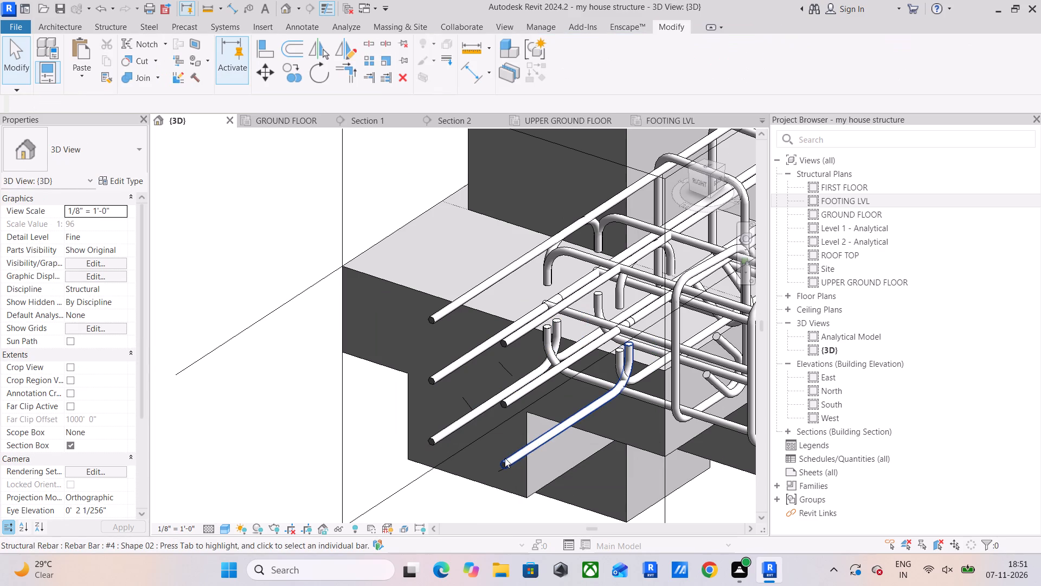
# Stretch the hooked ends of both remaining bottom #4 bars across the column joint to the stirrup's far leg.
pyautogui.click(505, 458)
pyautogui.keyDown('shift'); pyautogui.scroll(-1, 556, 451); pyautogui.keyUp('shift')
pyautogui.keyDown('shift'); pyautogui.moveTo(552, 451); pyautogui.dragTo(457, 439, button='middle'); pyautogui.keyUp('shift')
pyautogui.click(705, 187)
pyautogui.scroll(-2, 662, 249)
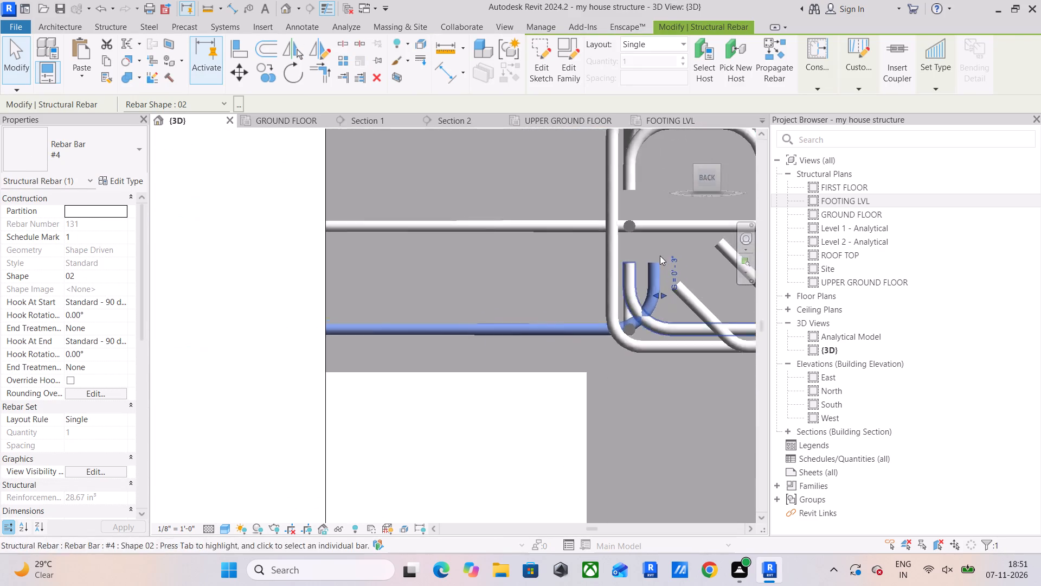
pyautogui.scroll(-1, 660, 256)
pyautogui.moveTo(658, 263); pyautogui.dragTo(466, 273, button='middle')
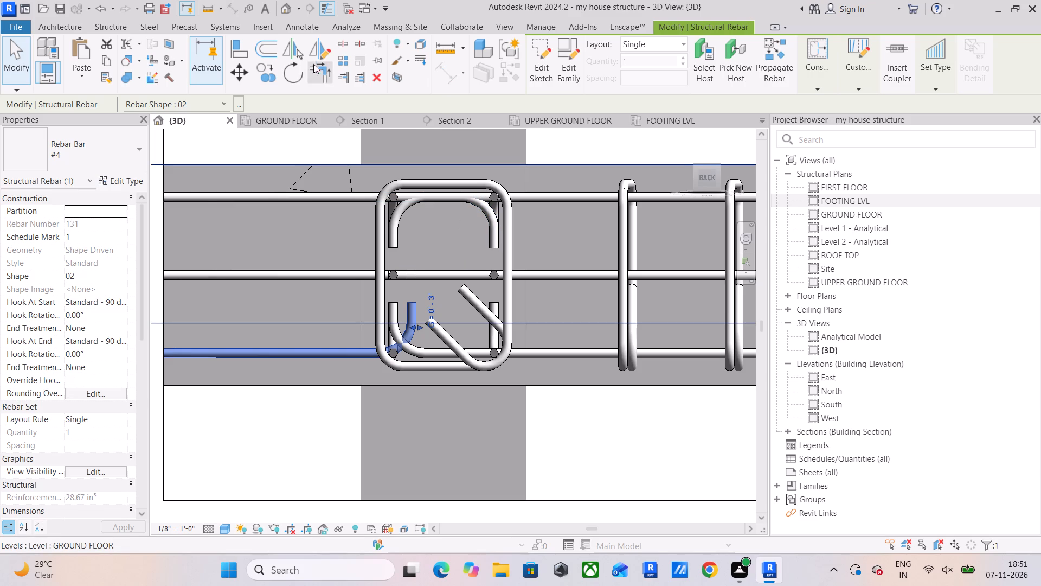
pyautogui.click(236, 48)
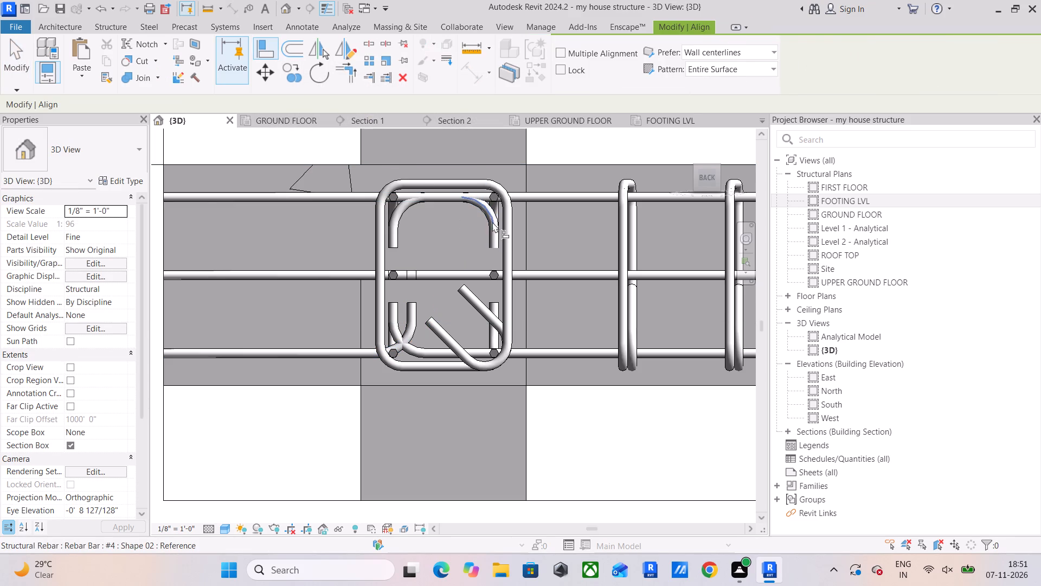
pyautogui.scroll(4, 498, 234)
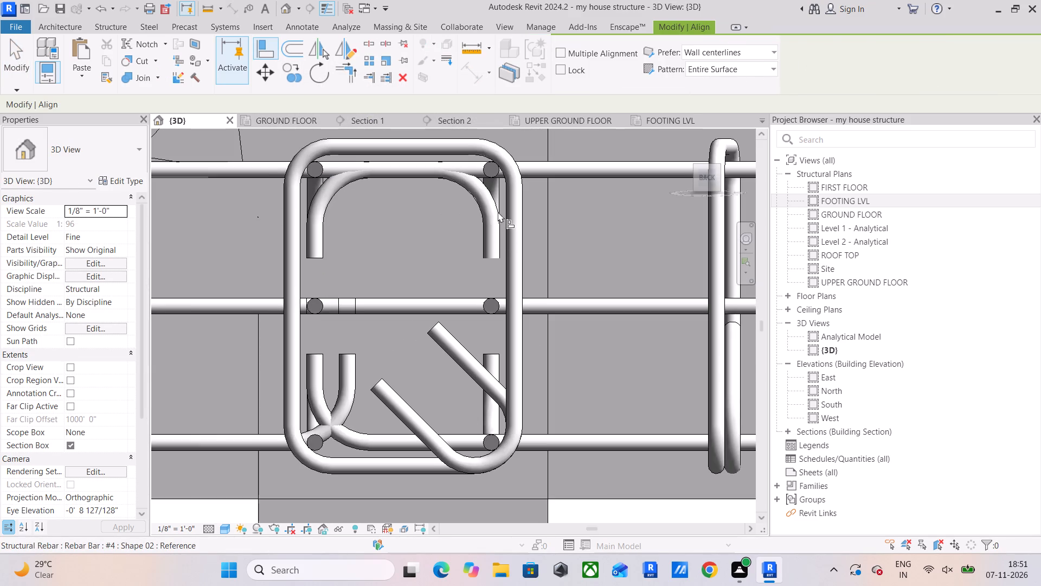
pyautogui.press('Escape')
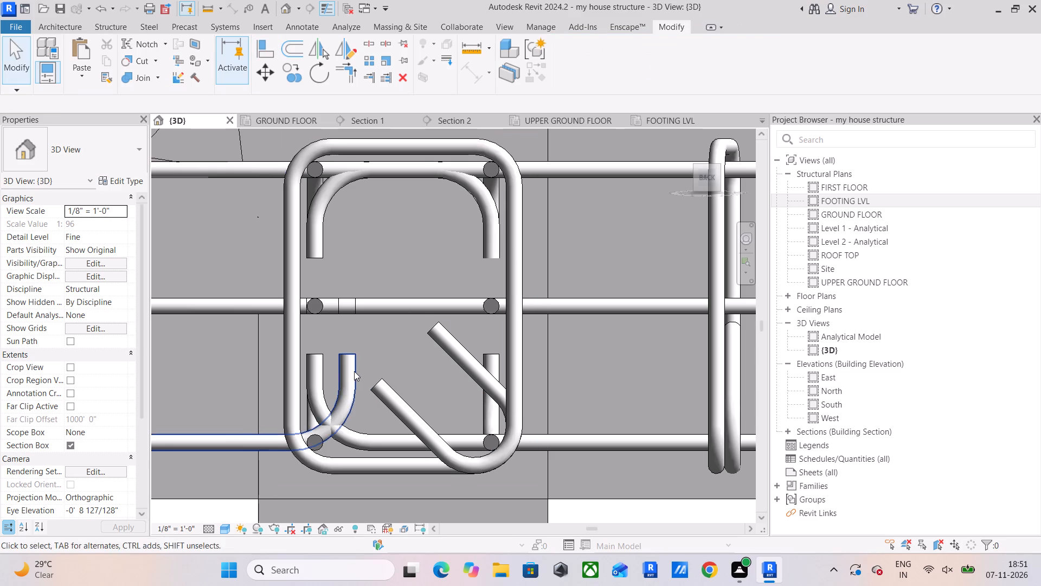
pyautogui.click(354, 371)
pyautogui.moveTo(361, 397); pyautogui.dragTo(489, 411)
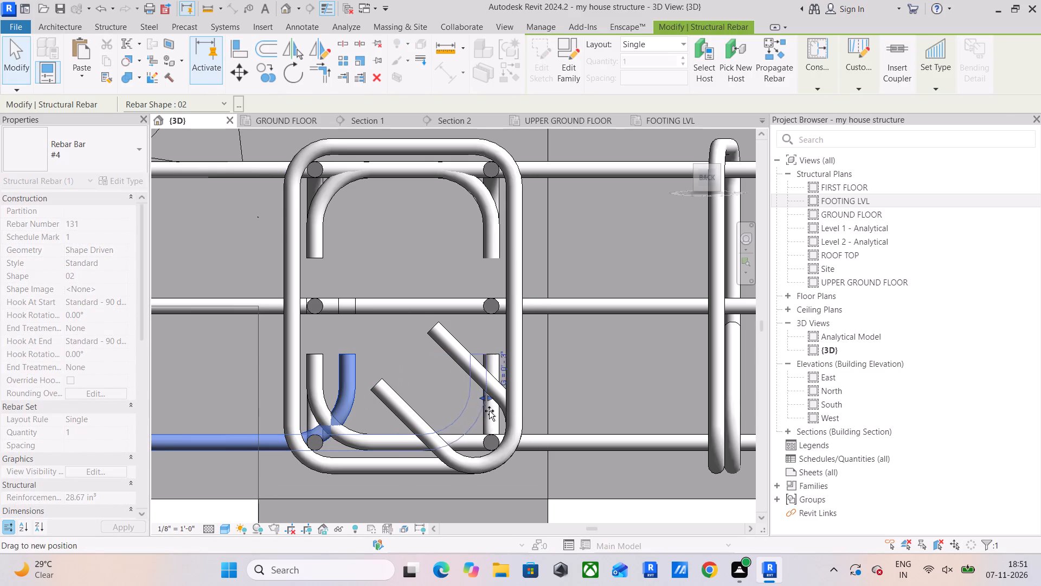
pyautogui.moveTo(489, 411); pyautogui.dragTo(501, 414)
pyautogui.click(352, 379)
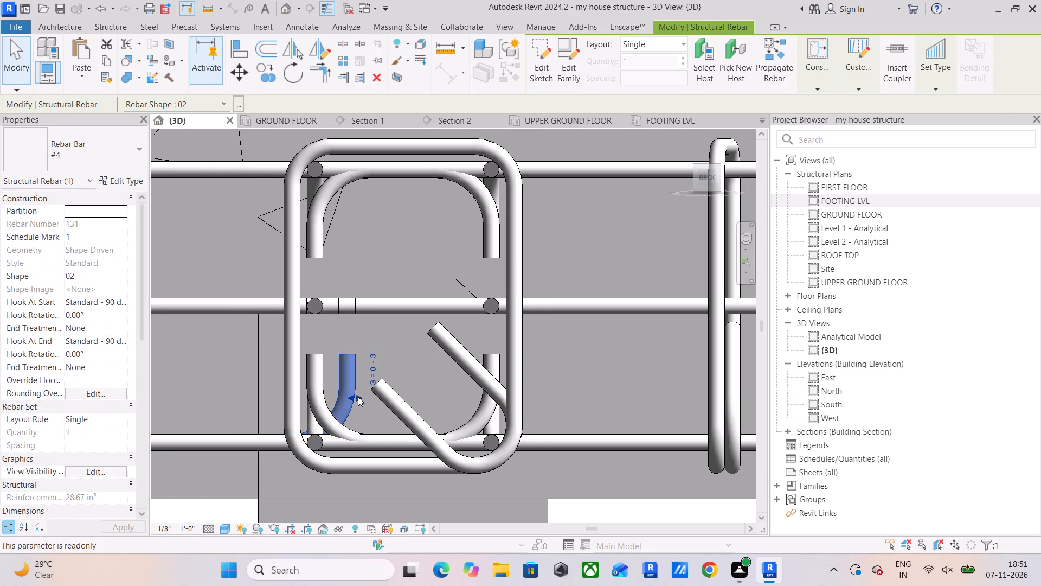
pyautogui.moveTo(358, 397); pyautogui.dragTo(492, 412)
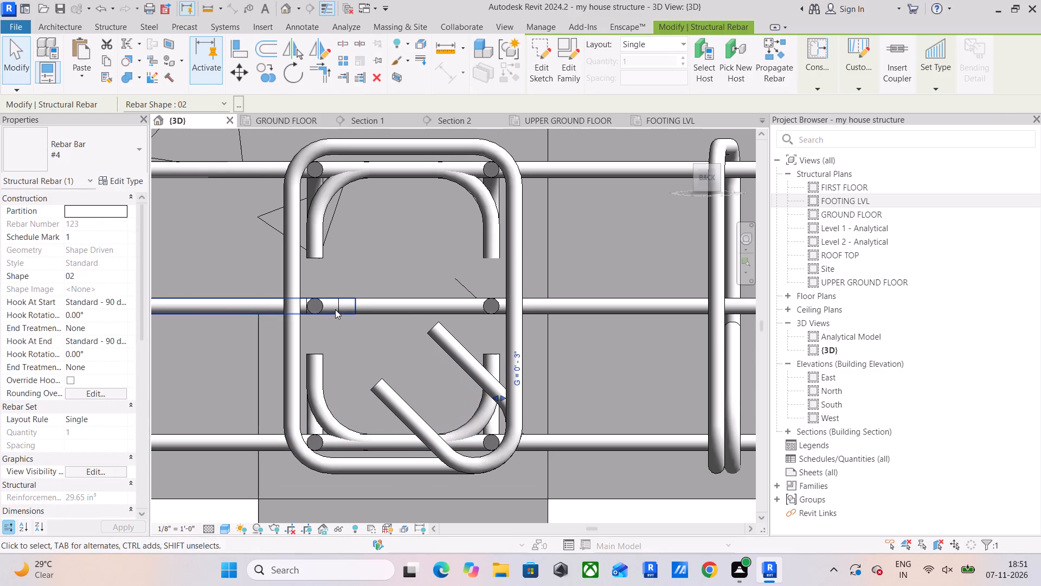
# Delete the straight mid-height #4 bar that ends just inside the stirrup at the column joint.
pyautogui.click(335, 308)
pyautogui.moveTo(344, 304); pyautogui.dragTo(368, 307)
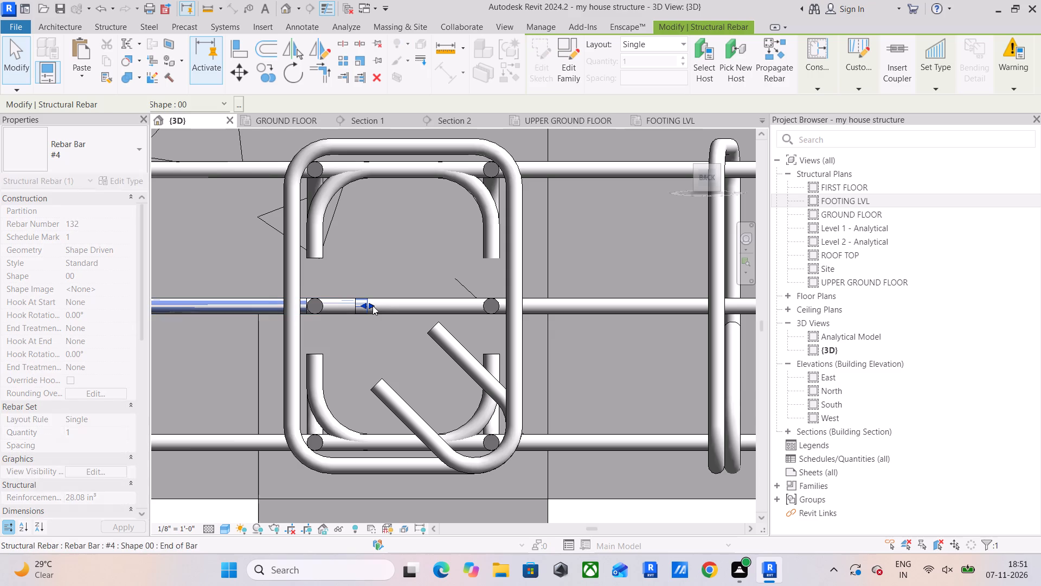
pyautogui.press('Delete')
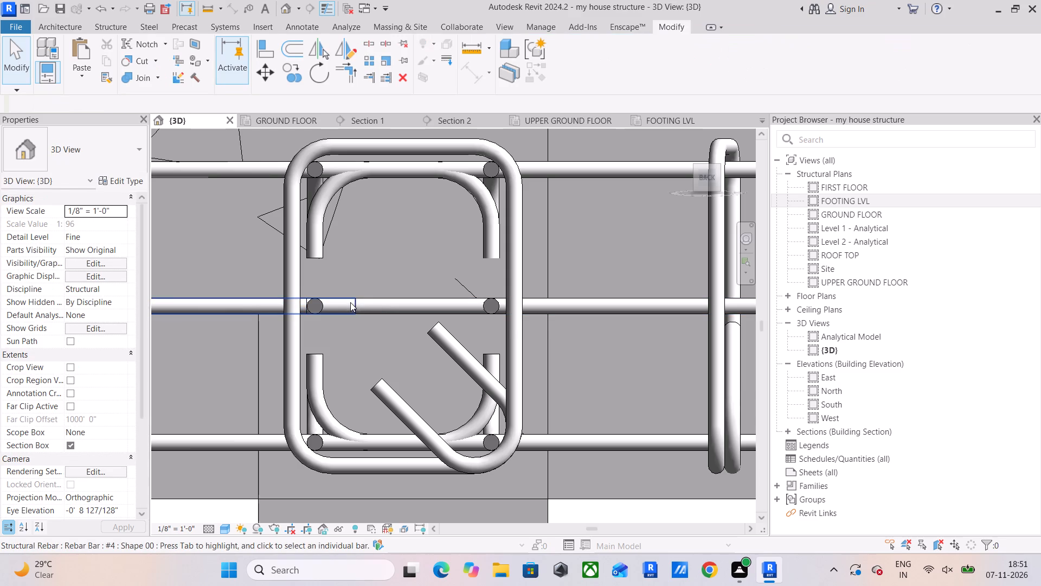
# Stretch the ends of both mid-height straight #4 bars across the column joint to the far side of the stirrup.
pyautogui.click(350, 302)
pyautogui.moveTo(359, 306); pyautogui.dragTo(496, 312)
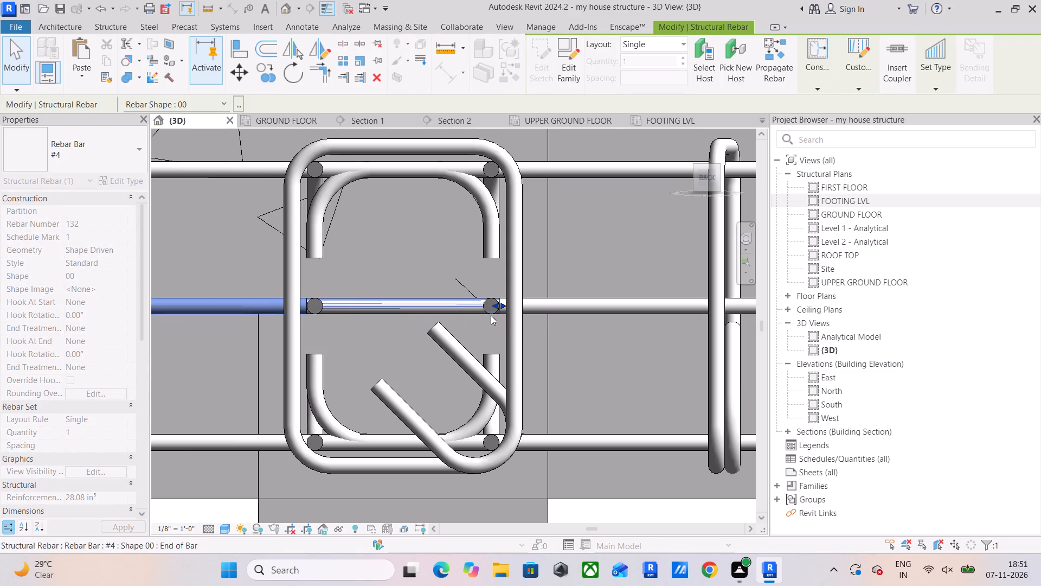
pyautogui.keyDown('shift'); pyautogui.moveTo(353, 316); pyautogui.dragTo(362, 347, button='middle'); pyautogui.keyUp('shift')
pyautogui.moveTo(330, 326); pyautogui.dragTo(404, 339, button='middle')
pyautogui.scroll(1, 402, 339)
pyautogui.click(305, 284)
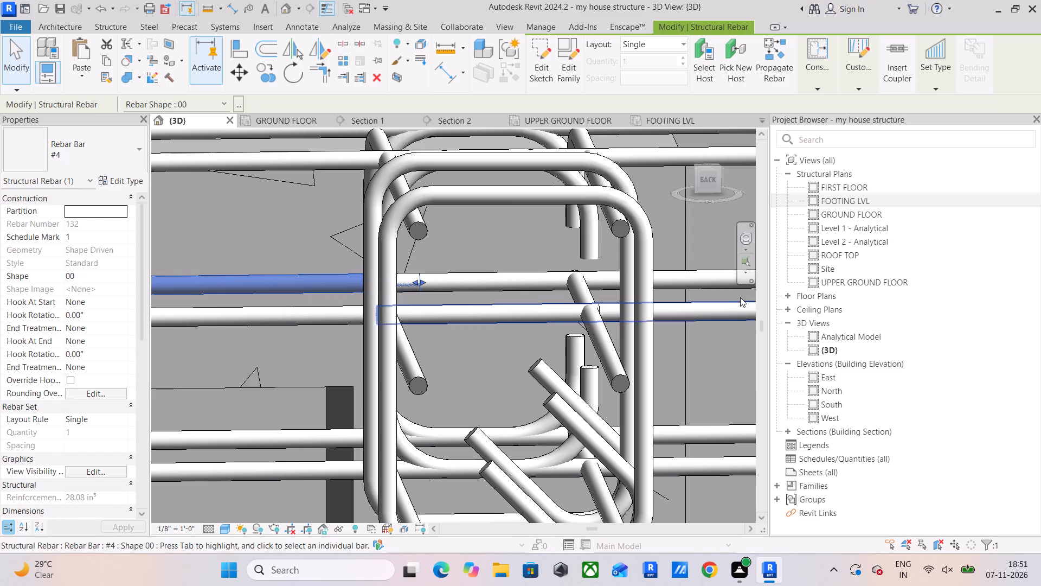
pyautogui.click(709, 184)
pyautogui.scroll(3, 398, 339)
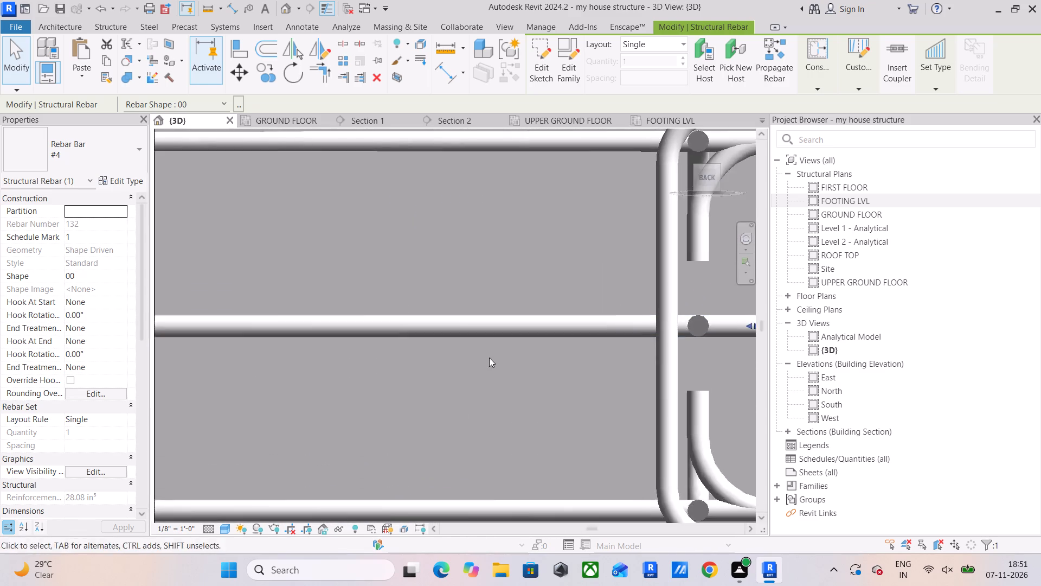
pyautogui.moveTo(492, 358); pyautogui.dragTo(196, 313, button='middle')
pyautogui.scroll(4, 406, 298)
pyautogui.moveTo(450, 289); pyautogui.dragTo(257, 270, button='middle')
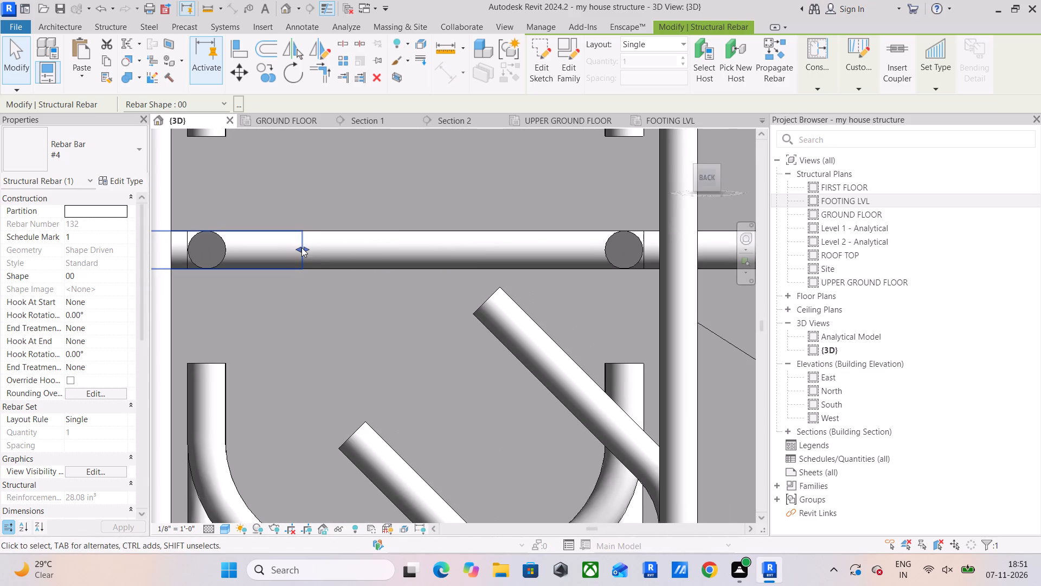
pyautogui.moveTo(305, 249); pyautogui.dragTo(640, 277)
pyautogui.click(535, 187)
# Examine the GROUND FLOOR beam's reinforcement along its length and the hooked bar ends at its columns.
pyautogui.scroll(-11, 531, 183)
pyautogui.moveTo(548, 199); pyautogui.dragTo(430, 290, button='middle')
pyautogui.scroll(-3, 448, 289)
pyautogui.moveTo(513, 296); pyautogui.dragTo(204, 340, button='middle')
pyautogui.scroll(-9, 270, 322)
pyautogui.moveTo(450, 339); pyautogui.dragTo(311, 349, button='middle')
pyautogui.scroll(10, 473, 339)
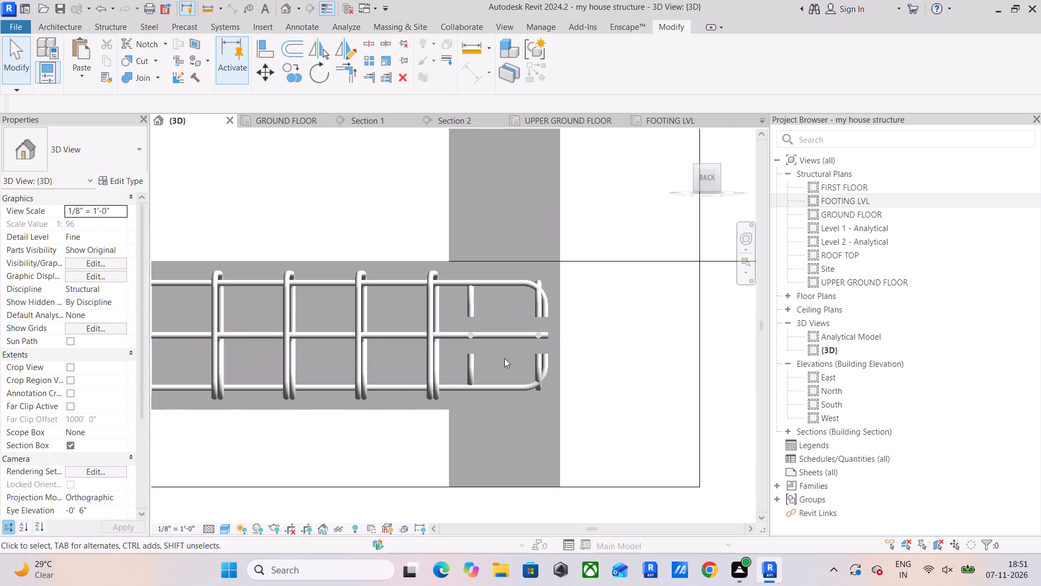
pyautogui.scroll(4, 472, 307)
pyautogui.scroll(-4, 472, 307)
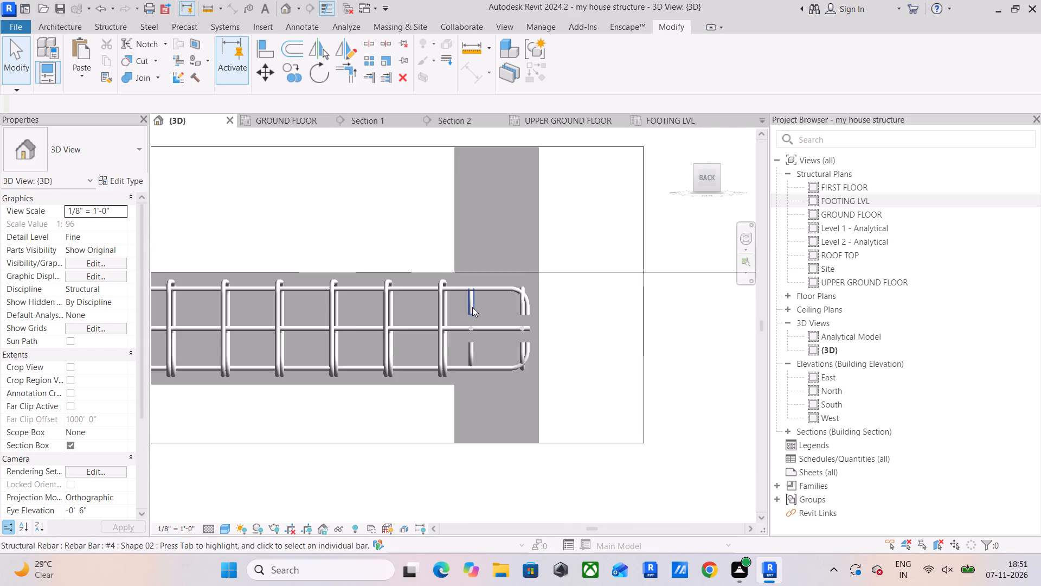
pyautogui.scroll(-10, 472, 307)
pyautogui.keyDown('shift'); pyautogui.moveTo(445, 305); pyautogui.dragTo(521, 374, button='middle'); pyautogui.keyUp('shift')
pyautogui.scroll(5, 227, 246)
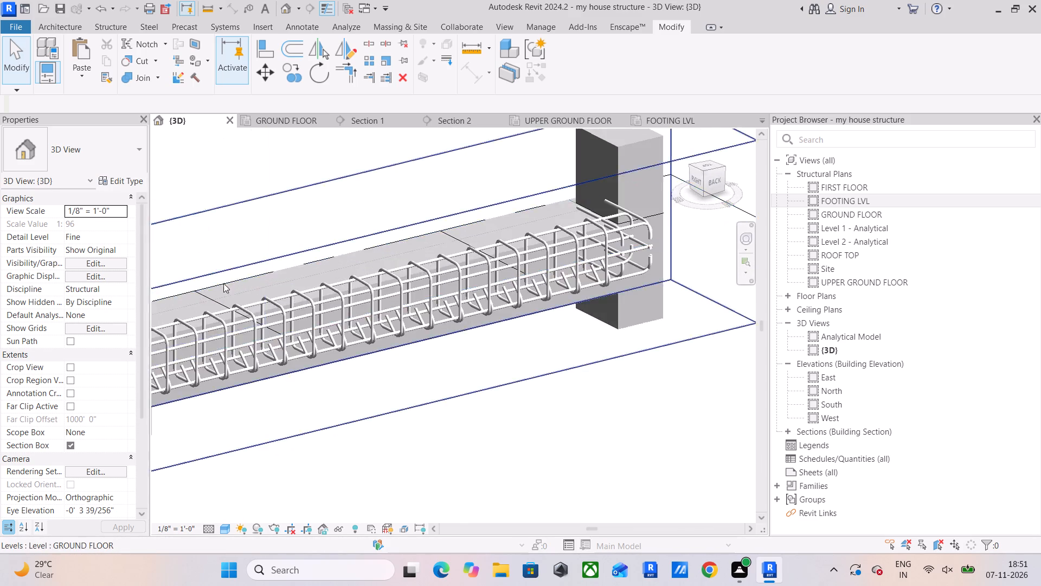
pyautogui.moveTo(228, 289); pyautogui.dragTo(372, 334, button='middle')
pyautogui.moveTo(352, 359); pyautogui.dragTo(464, 329, button='middle')
pyautogui.scroll(5, 250, 377)
pyautogui.moveTo(415, 367); pyautogui.dragTo(305, 396, button='middle')
pyautogui.scroll(5, 436, 394)
pyautogui.scroll(-4, 499, 386)
pyautogui.moveTo(509, 383); pyautogui.dragTo(335, 370, button='middle')
pyautogui.scroll(-9, 345, 354)
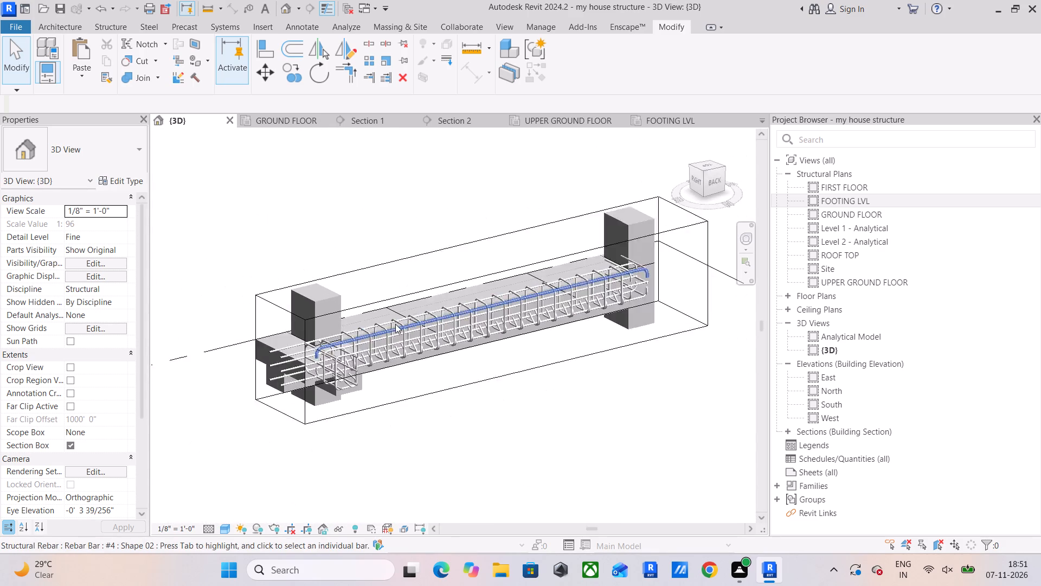
pyautogui.scroll(-3, 395, 324)
# Replace the section box with one around the hooked #4 bar of the GROUND FLOOR beam between grids 11 and 4, viewed from LEFT.
pyautogui.click(69, 444)
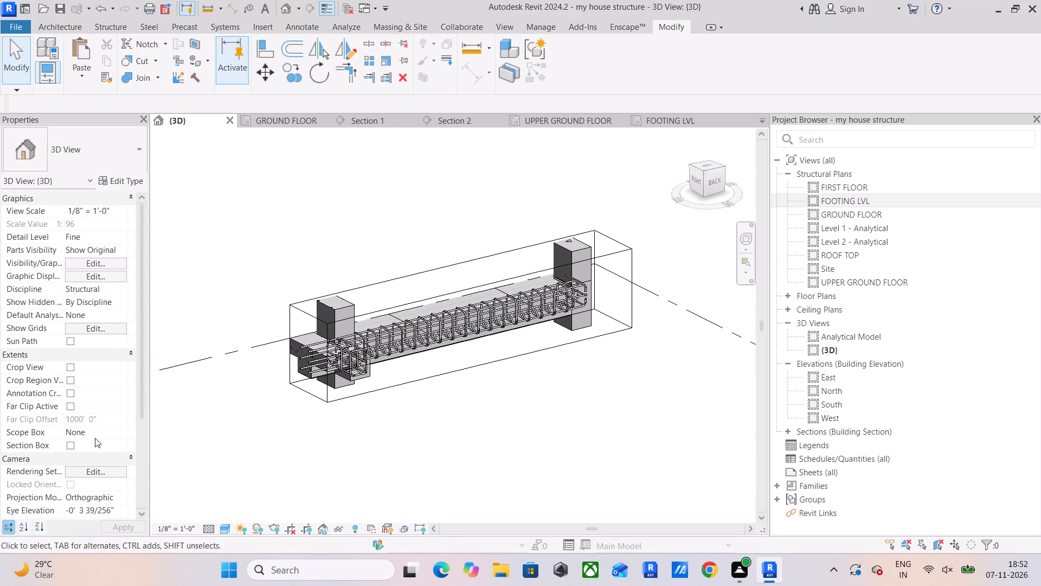
pyautogui.keyDown('shift'); pyautogui.moveTo(563, 330); pyautogui.dragTo(368, 335, button='middle'); pyautogui.keyUp('shift')
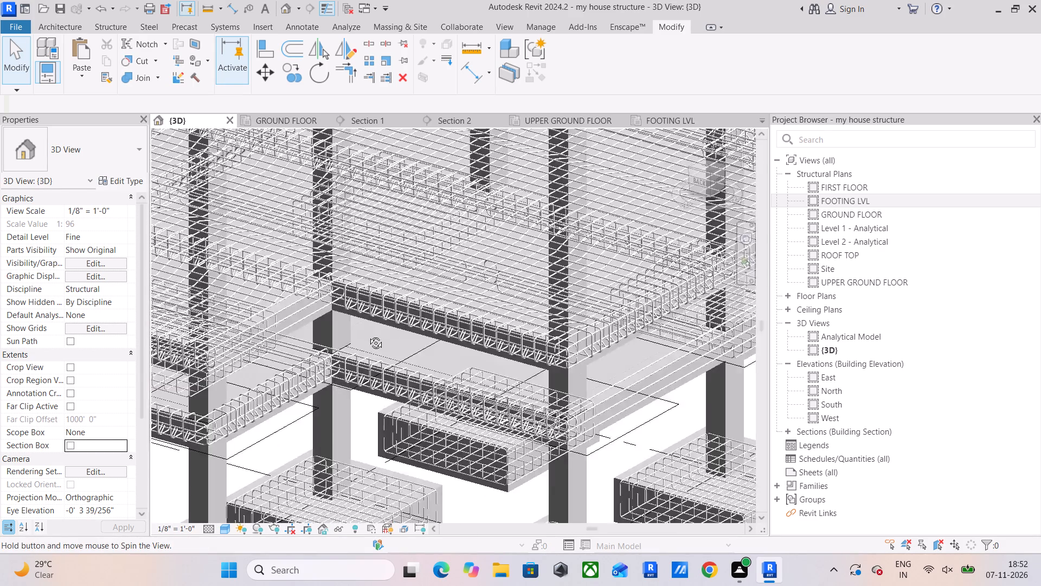
pyautogui.keyDown('shift'); pyautogui.moveTo(368, 335); pyautogui.dragTo(312, 315, button='middle'); pyautogui.keyUp('shift')
pyautogui.click(416, 429)
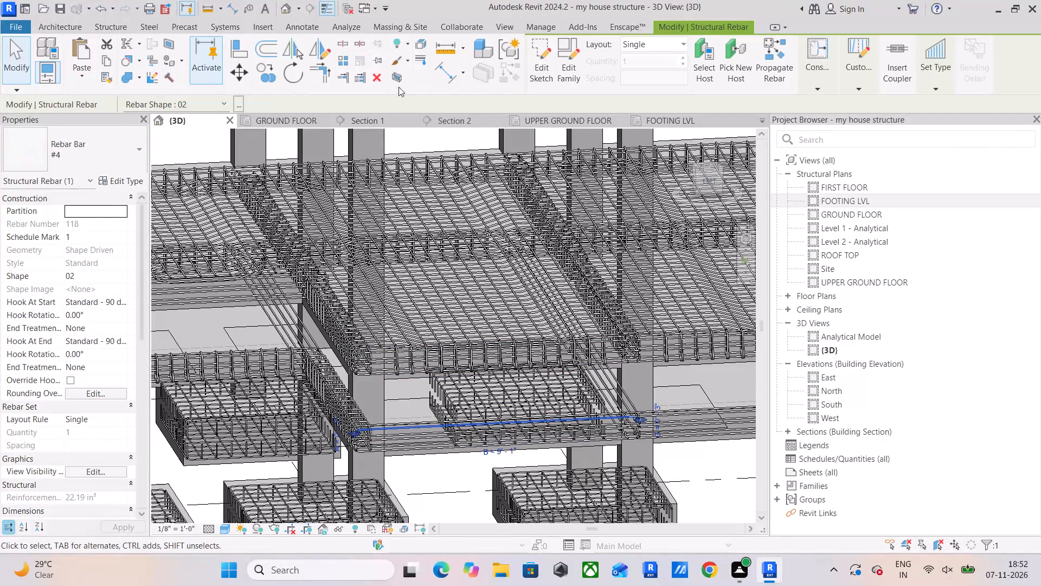
pyautogui.click(398, 78)
pyautogui.scroll(5, 432, 336)
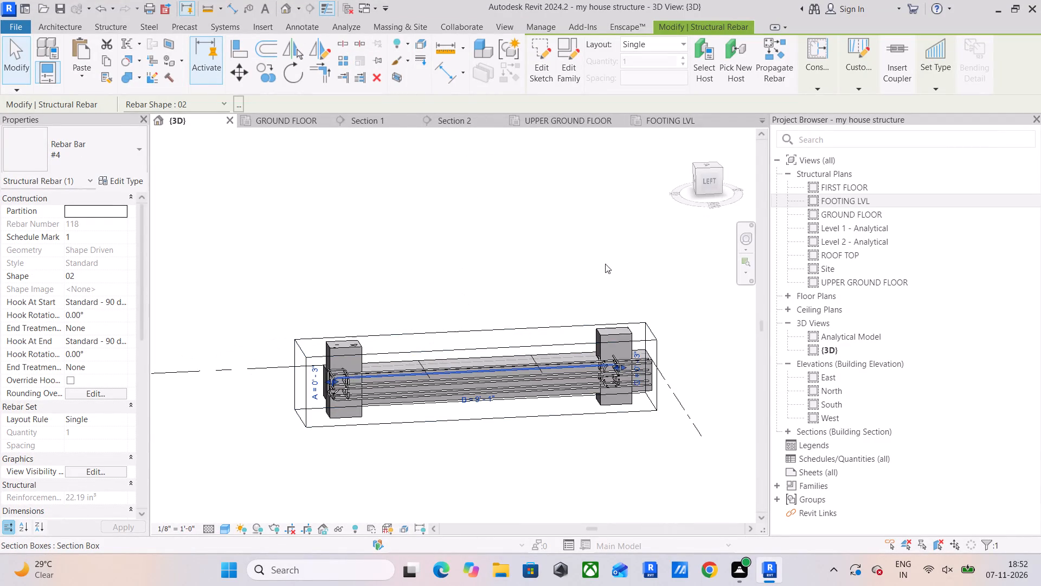
pyautogui.click(698, 179)
pyautogui.click(715, 174)
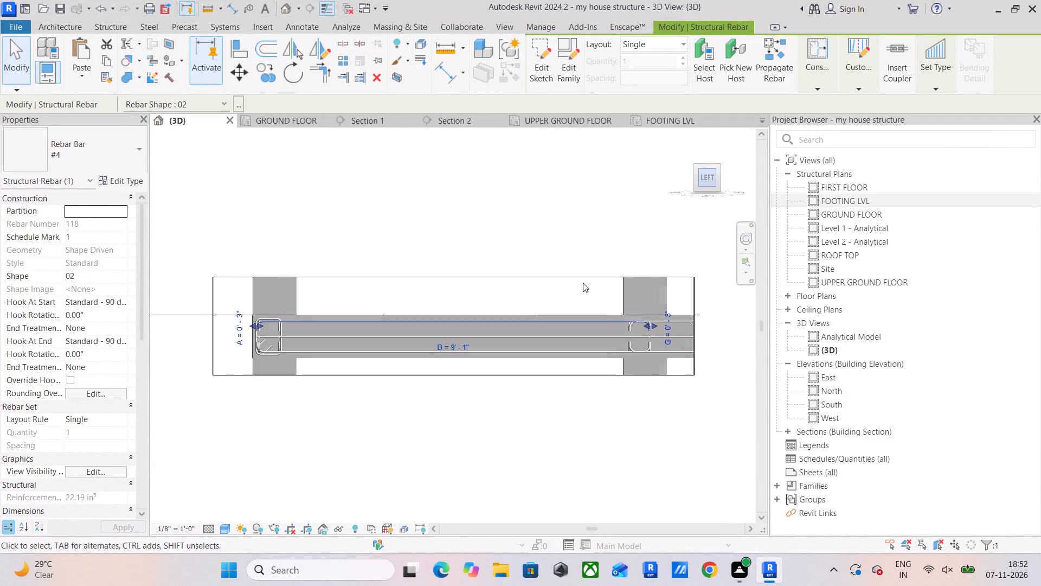
# Extend the section box upward to include the UPPER GROUND FLOOR beam above.
pyautogui.click(458, 270)
pyautogui.click(458, 272)
pyautogui.moveTo(451, 269); pyautogui.dragTo(475, 138)
# Copy the #4 T1 stirrup set from the UPPER GROUND FLOOR beam between grids 11 and 4 straight down onto the GROUND FLOOR beam.
pyautogui.scroll(1, 417, 282)
pyautogui.middleClick(417, 282)
pyautogui.scroll(4, 290, 320)
pyautogui.moveTo(289, 320); pyautogui.dragTo(314, 320, button='middle')
pyautogui.scroll(5, 224, 391)
pyautogui.scroll(-3, 226, 342)
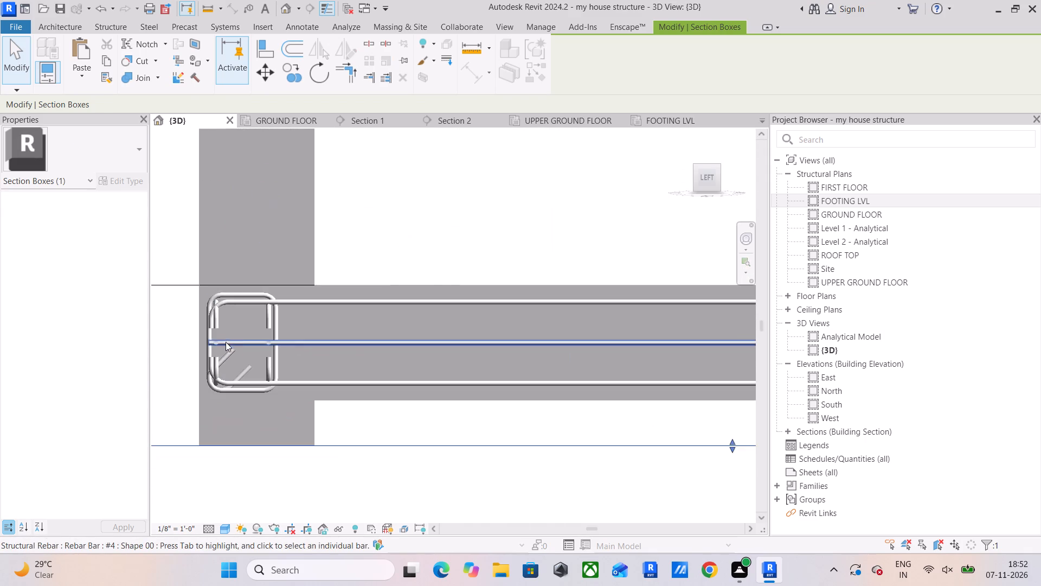
pyautogui.moveTo(290, 339); pyautogui.dragTo(155, 408, button='middle')
pyautogui.scroll(-4, 234, 394)
pyautogui.click(233, 242)
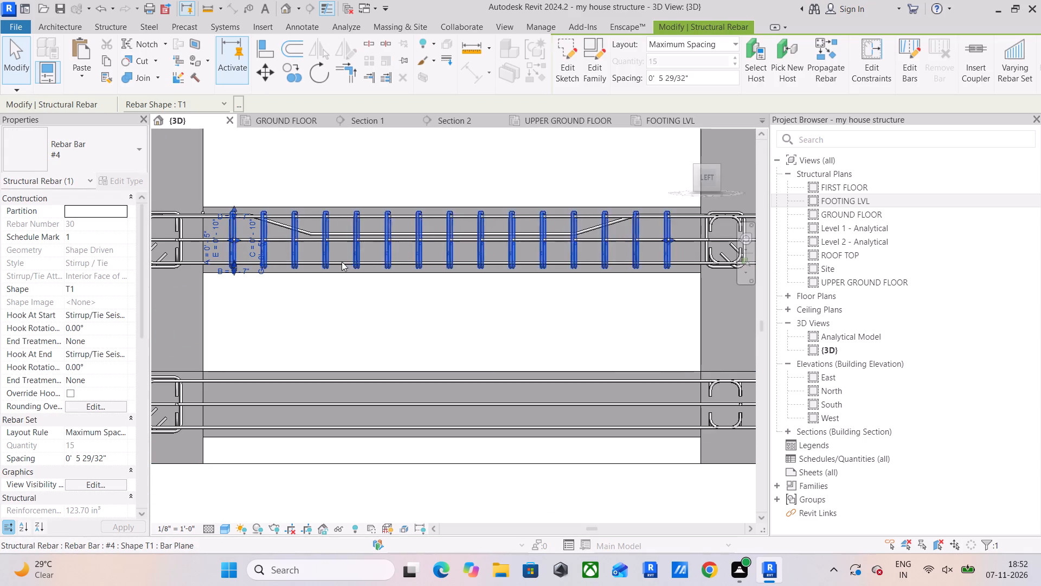
pyautogui.click(288, 69)
pyautogui.moveTo(205, 201); pyautogui.dragTo(207, 210)
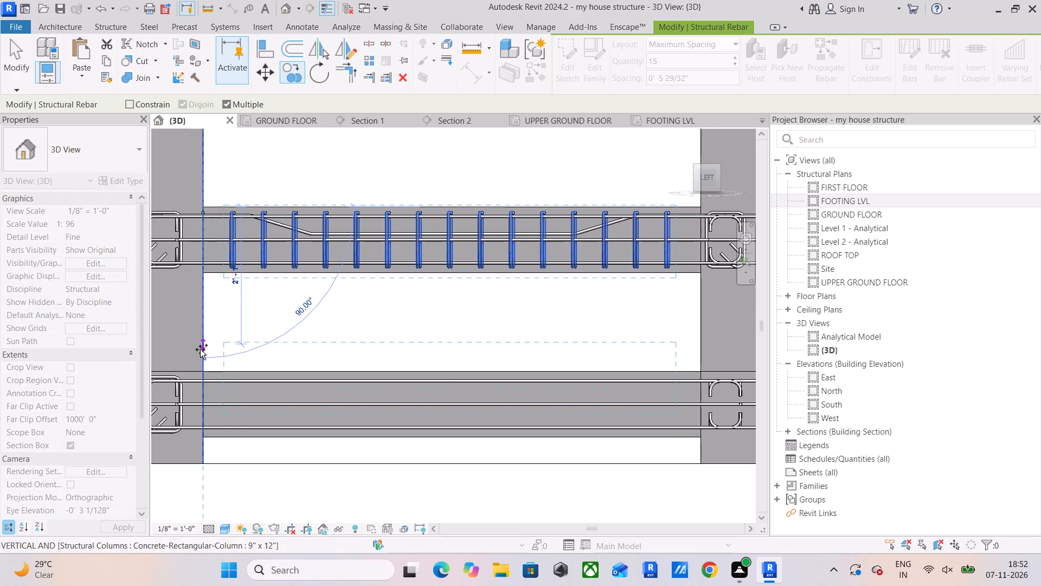
pyautogui.click(203, 367)
pyautogui.scroll(-2, 250, 354)
pyautogui.moveTo(274, 350); pyautogui.dragTo(165, 350, button='middle')
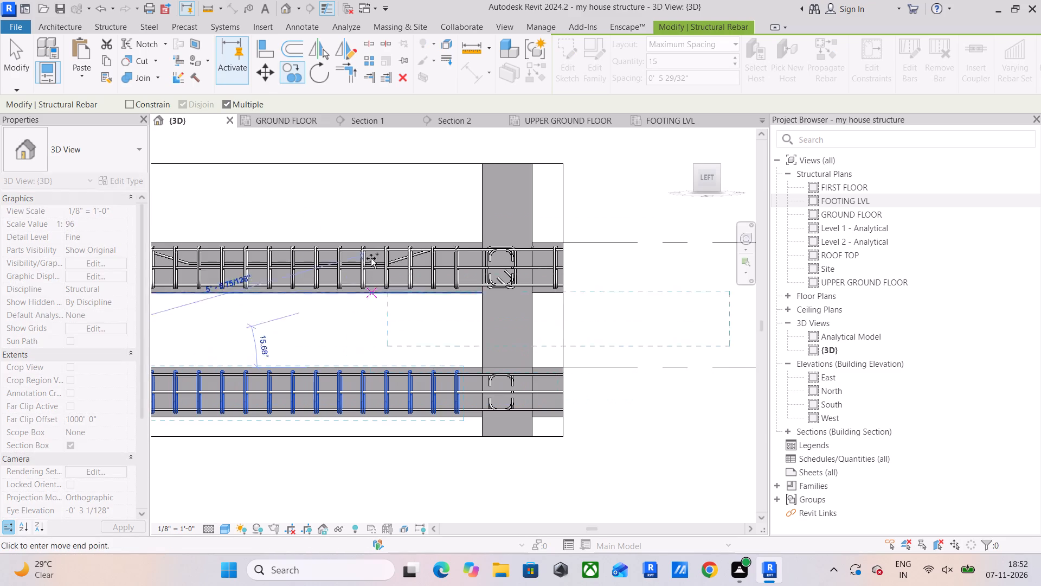
pyautogui.click(9, 50)
# Extend the section box past grid 4 to take in the next beam span and its far column.
pyautogui.scroll(-4, 396, 381)
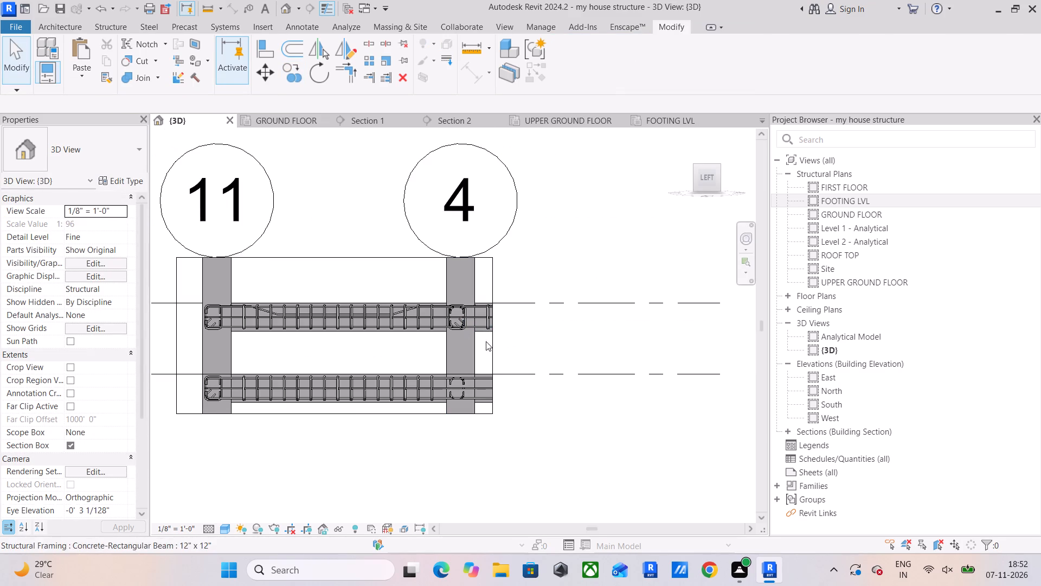
pyautogui.click(492, 347)
pyautogui.scroll(-3, 525, 360)
pyautogui.moveTo(512, 365); pyautogui.dragTo(445, 379, button='middle')
pyautogui.moveTo(440, 359); pyautogui.dragTo(563, 366)
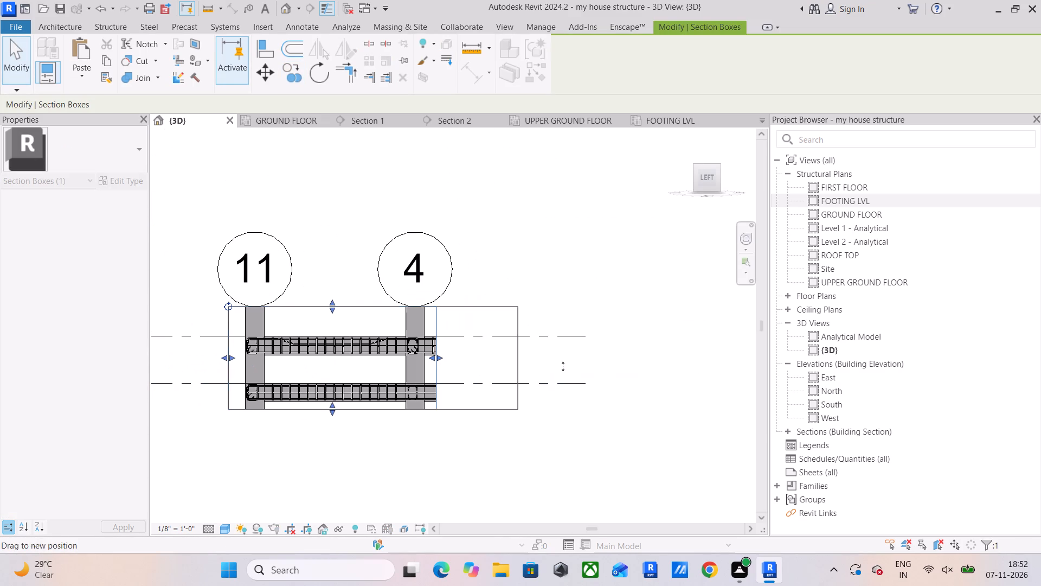
pyautogui.moveTo(563, 366); pyautogui.dragTo(676, 367)
# Copy the UPPER GROUND FLOOR beam's #4 T1 stirrup set in the span beyond grid 4 down 2'-6" onto the GROUND FLOOR beam.
pyautogui.scroll(3, 475, 357)
pyautogui.scroll(4, 389, 334)
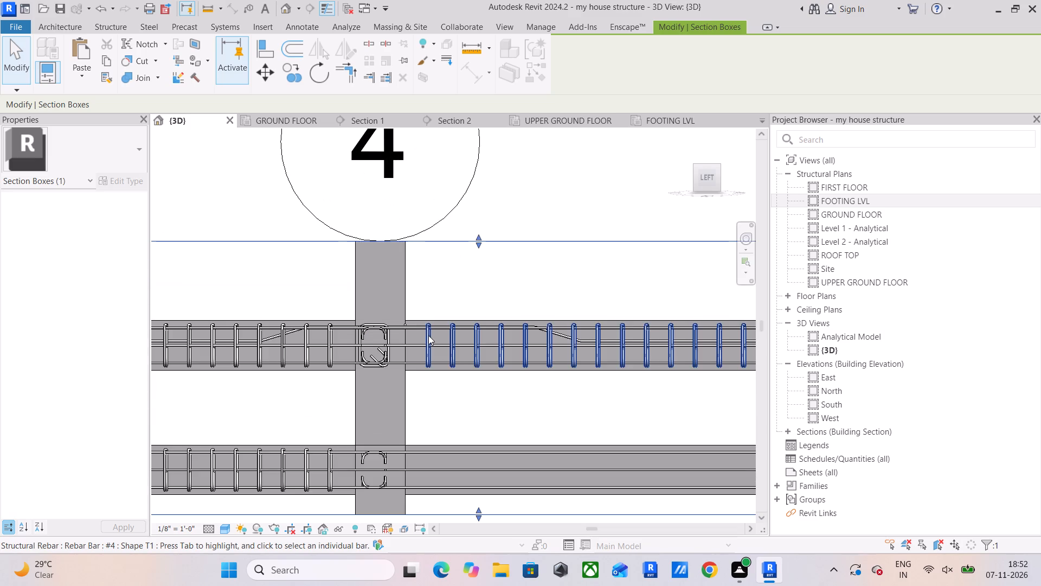
pyautogui.click(428, 335)
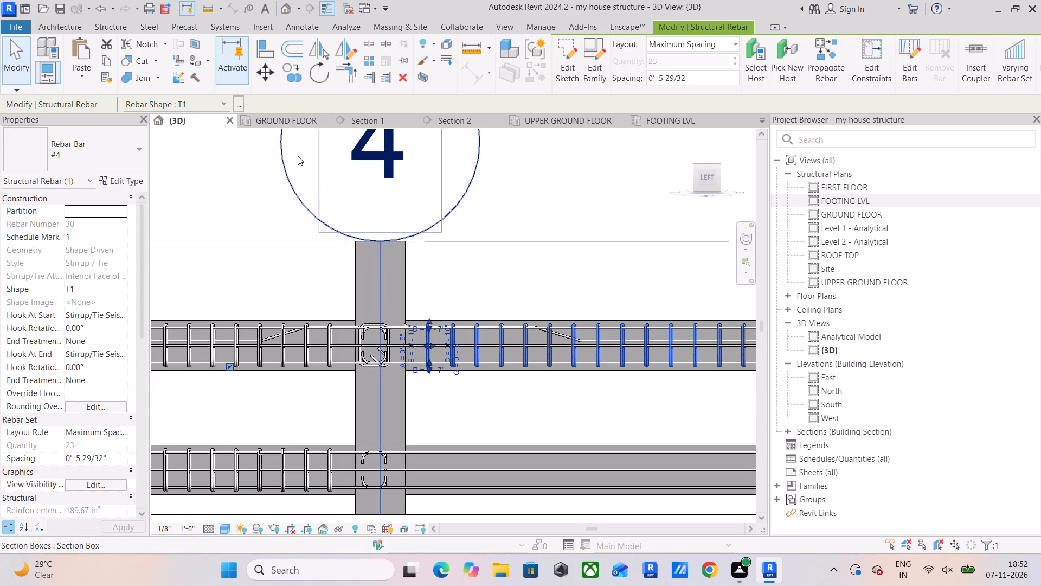
pyautogui.click(297, 73)
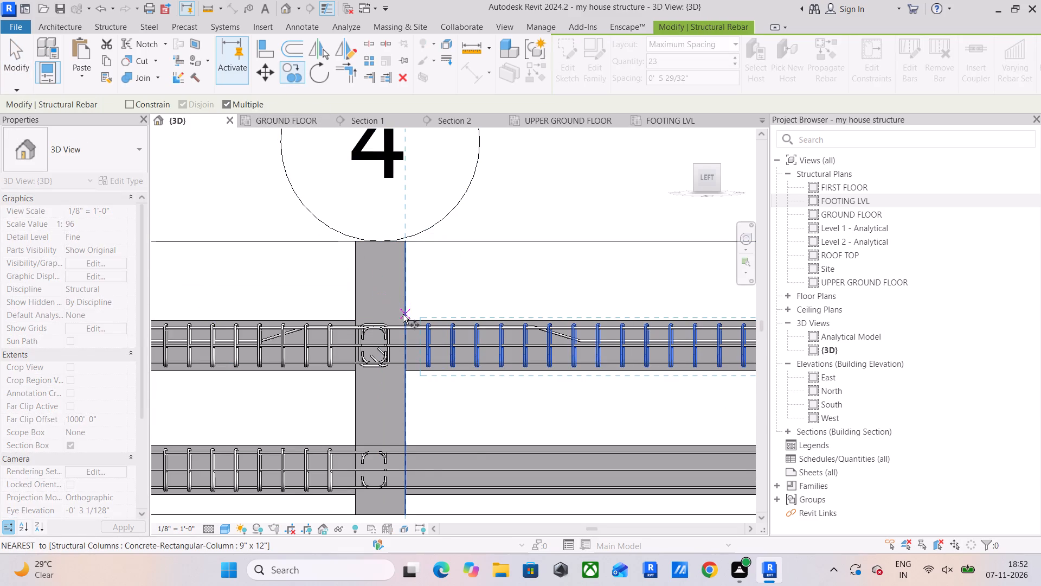
pyautogui.click(403, 316)
pyautogui.click(408, 441)
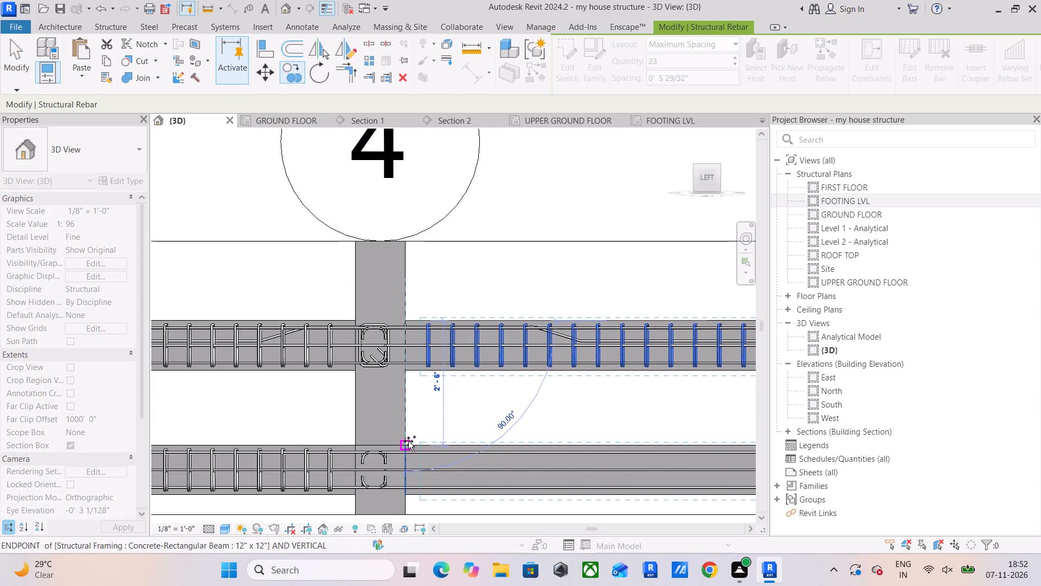
pyautogui.scroll(-4, 410, 441)
pyautogui.moveTo(466, 428); pyautogui.dragTo(292, 426, button='middle')
pyautogui.click(0, 52)
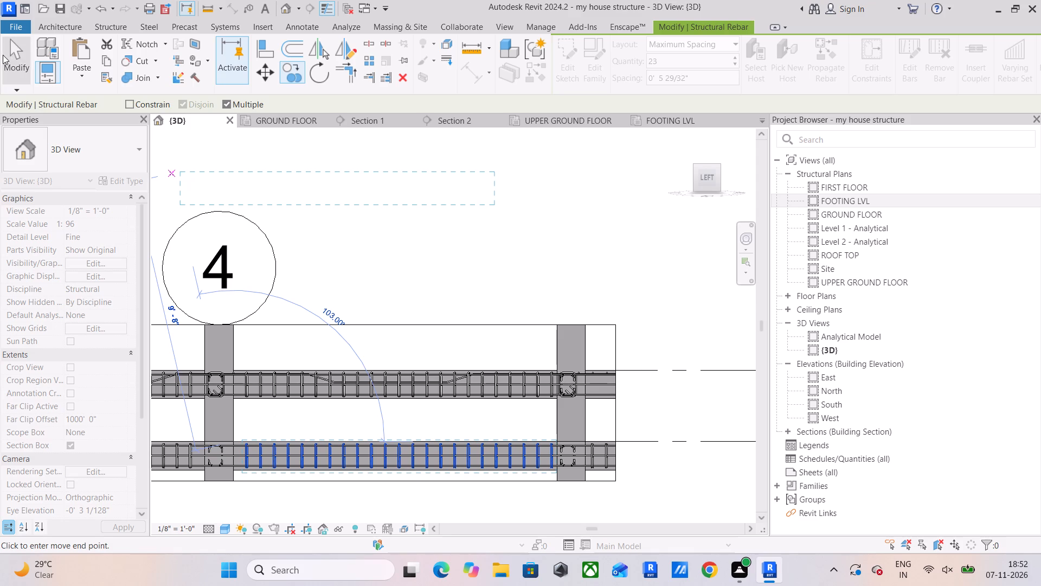
pyautogui.click(20, 55)
# Extend the section box past grid 2 to include the last beam span.
pyautogui.scroll(-3, 349, 340)
pyautogui.moveTo(339, 346); pyautogui.dragTo(265, 324, button='middle')
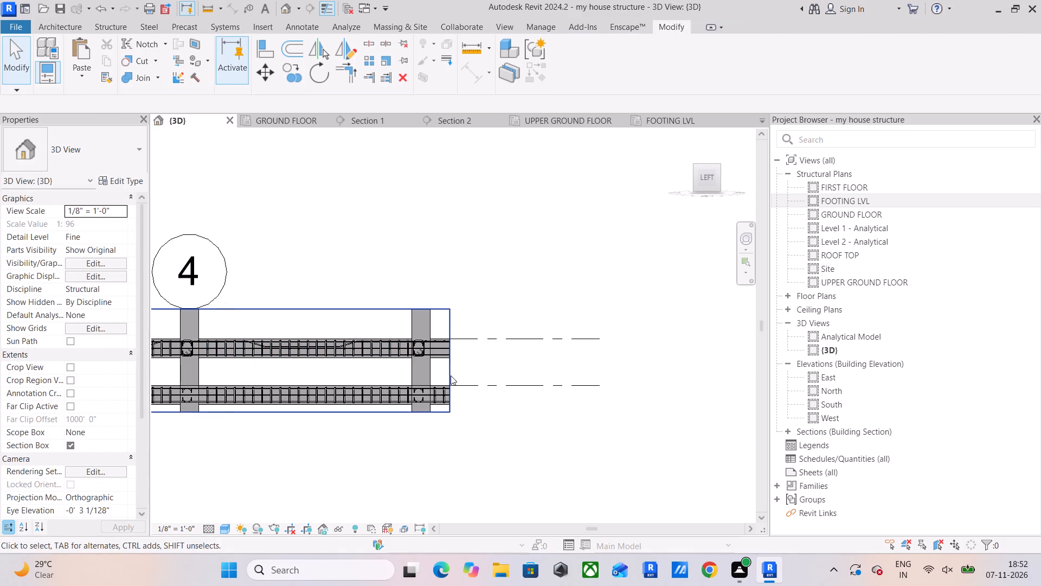
pyautogui.click(451, 375)
pyautogui.moveTo(454, 359); pyautogui.dragTo(705, 379)
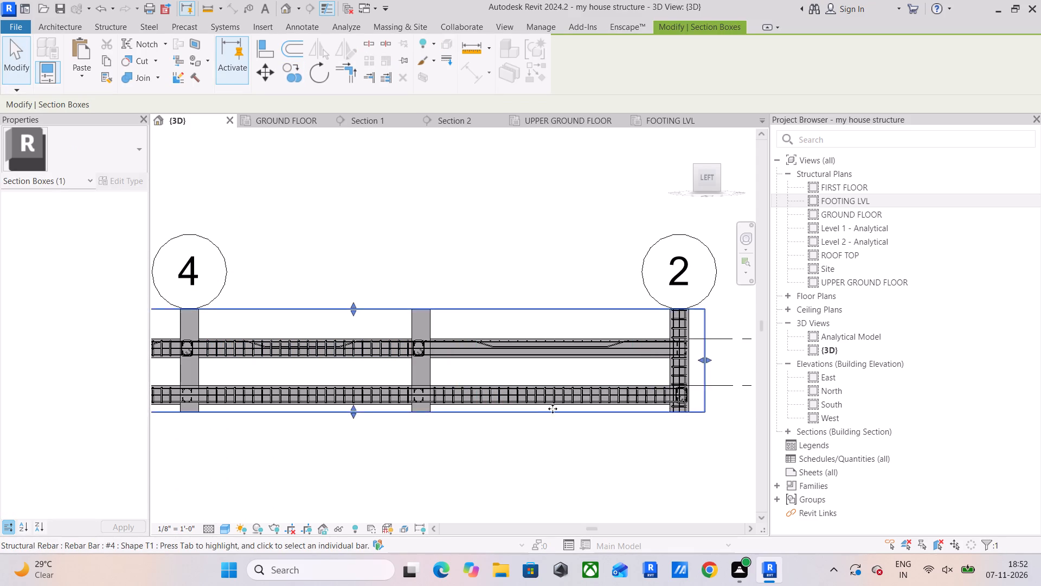
# Copy the GROUND FLOOR beam's #4 T1 stirrup set in the span ending at grid 2 up 2'-6" onto the UPPER GROUND FLOOR beam.
pyautogui.scroll(4, 543, 404)
pyautogui.scroll(3, 378, 378)
pyautogui.click(347, 384)
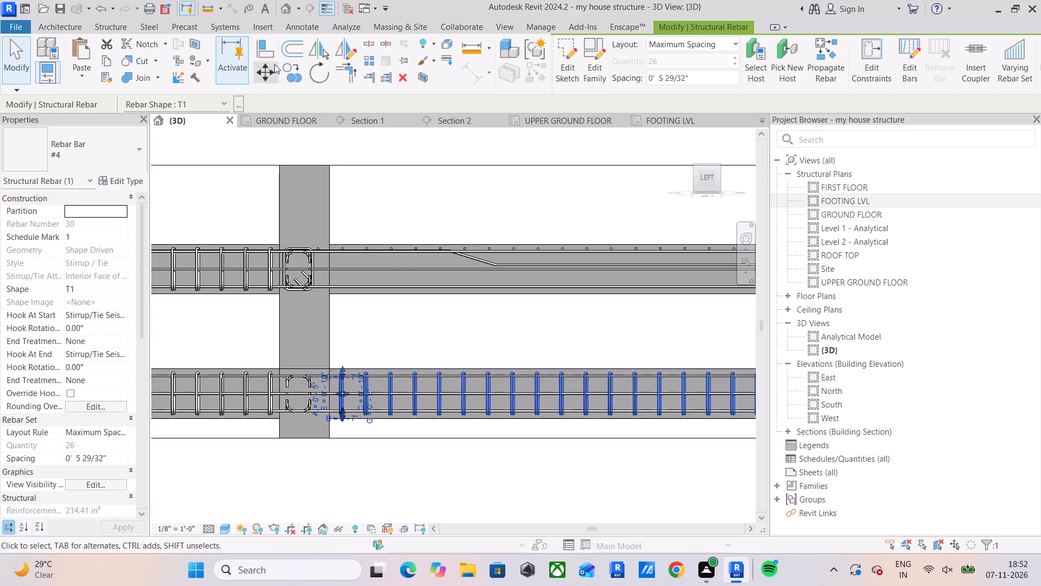
pyautogui.click(288, 66)
pyautogui.scroll(4, 349, 353)
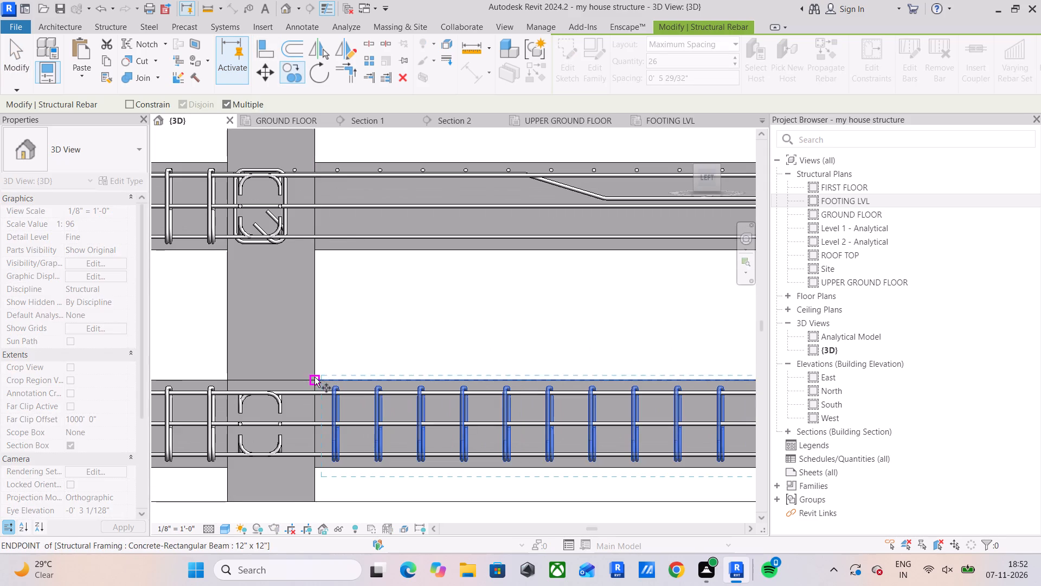
pyautogui.moveTo(314, 377); pyautogui.dragTo(320, 356)
pyautogui.moveTo(301, 222); pyautogui.dragTo(318, 432, button='middle')
pyautogui.click(333, 370)
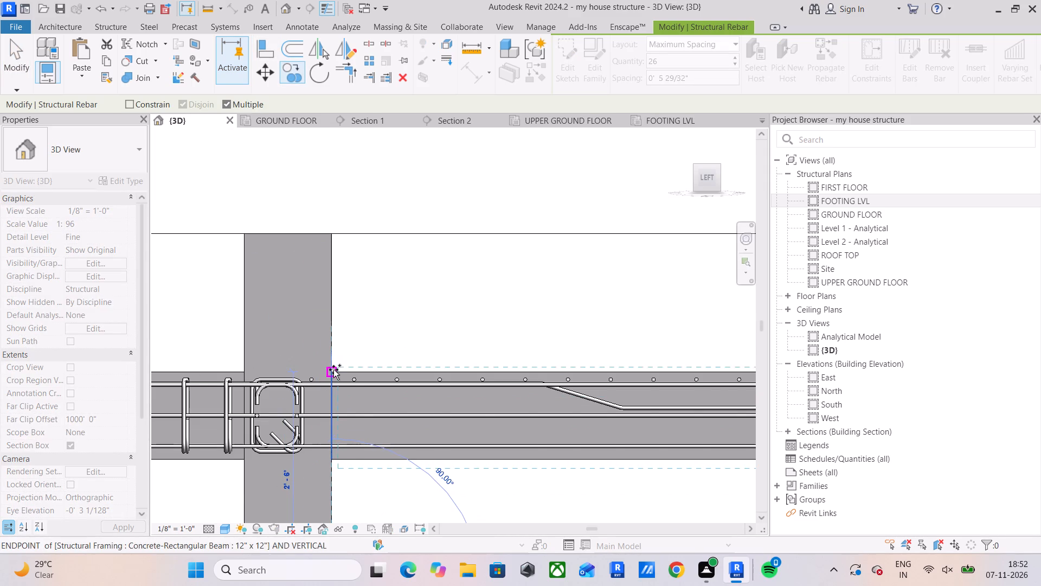
pyautogui.scroll(-8, 333, 370)
pyautogui.moveTo(372, 396); pyautogui.dragTo(217, 391, button='middle')
pyautogui.scroll(-2, 332, 396)
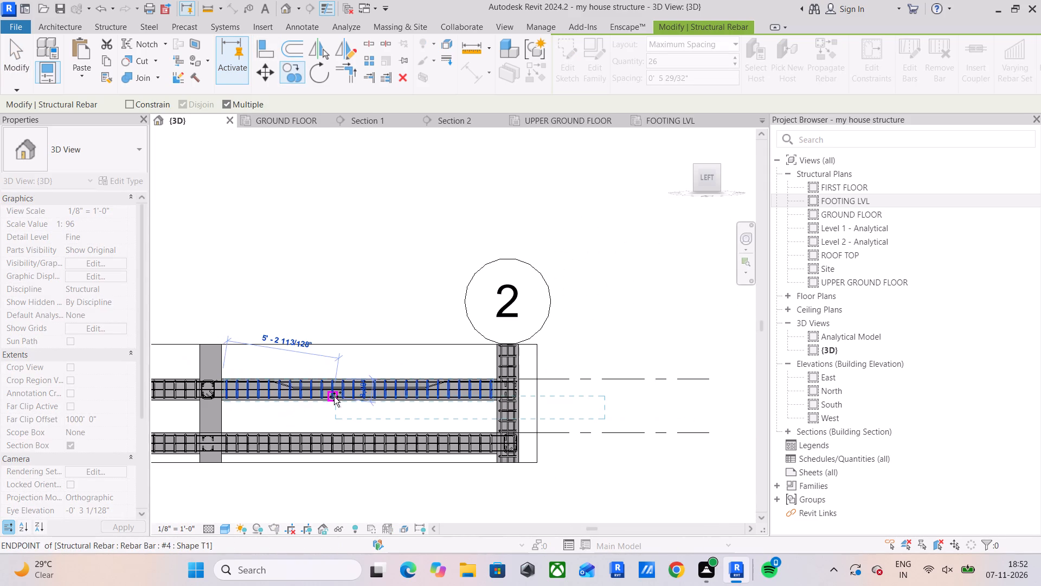
pyautogui.press('Escape')
pyautogui.press('Escape')
pyautogui.press('Escape')
pyautogui.press('Escape')
# Turn off the section box so the 3D view shows the whole structure.
pyautogui.scroll(-3, 326, 404)
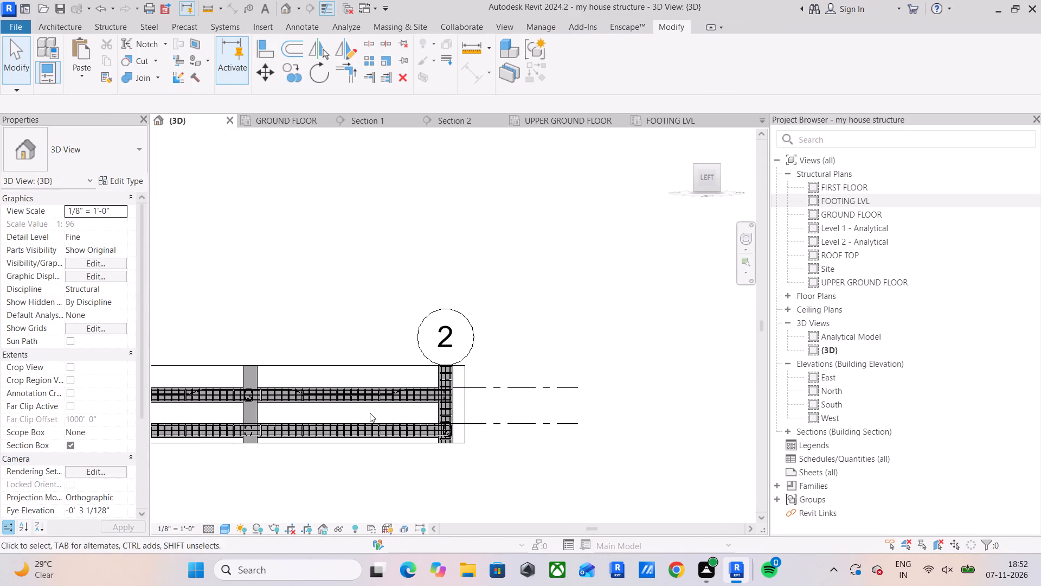
pyautogui.scroll(-2, 366, 413)
pyautogui.moveTo(293, 421); pyautogui.dragTo(389, 436, button='middle')
pyautogui.keyDown('shift'); pyautogui.moveTo(466, 442); pyautogui.dragTo(425, 446, button='middle'); pyautogui.keyUp('shift')
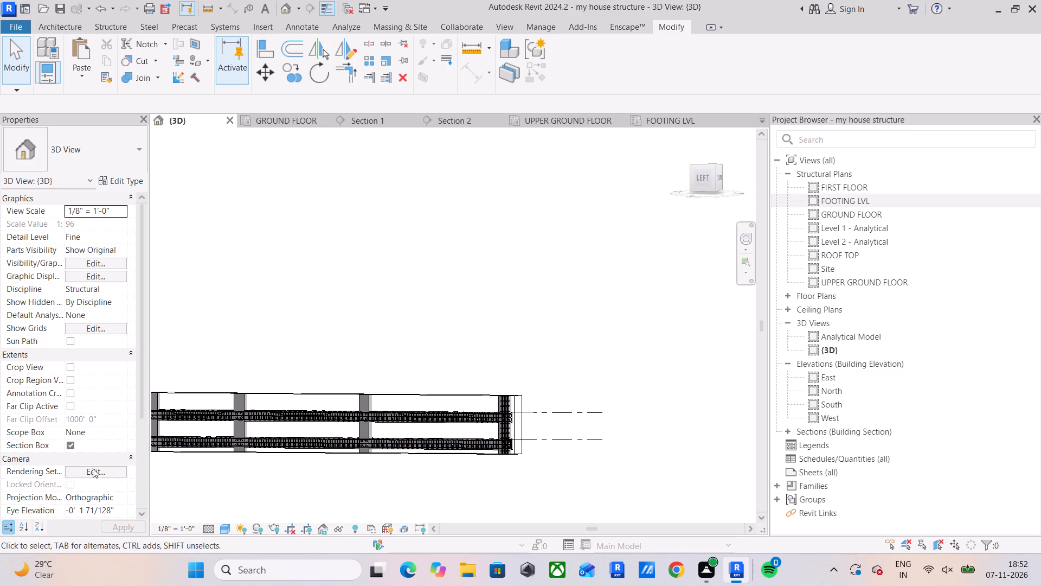
pyautogui.click(69, 443)
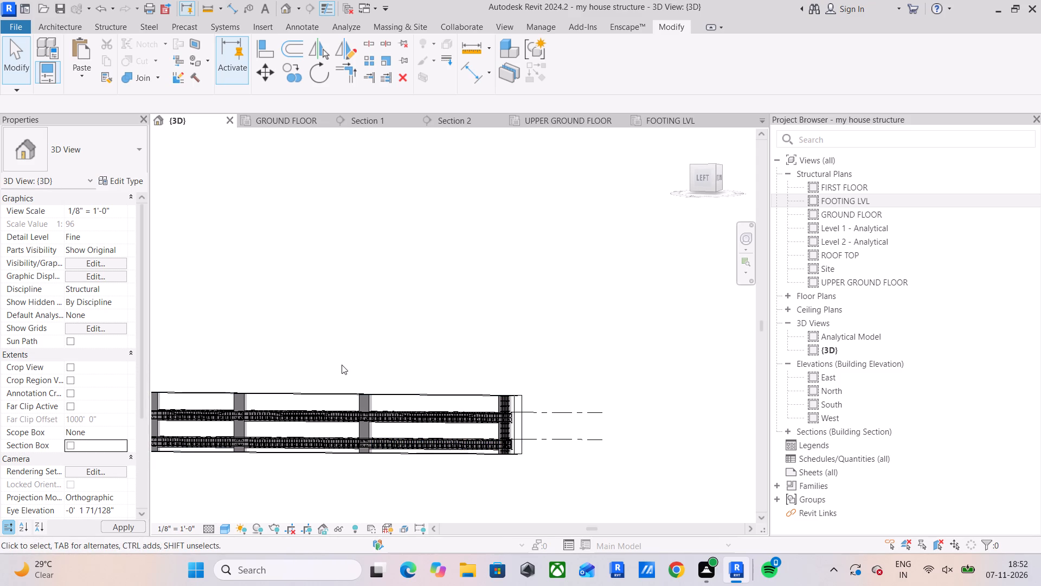
# Examine the reinforced GROUND FLOOR and UPPER GROUND FLOOR beams and the footings around the whole structure.
pyautogui.scroll(-3, 375, 352)
pyautogui.keyDown('shift'); pyautogui.moveTo(412, 381); pyautogui.dragTo(326, 419, button='middle'); pyautogui.keyUp('shift')
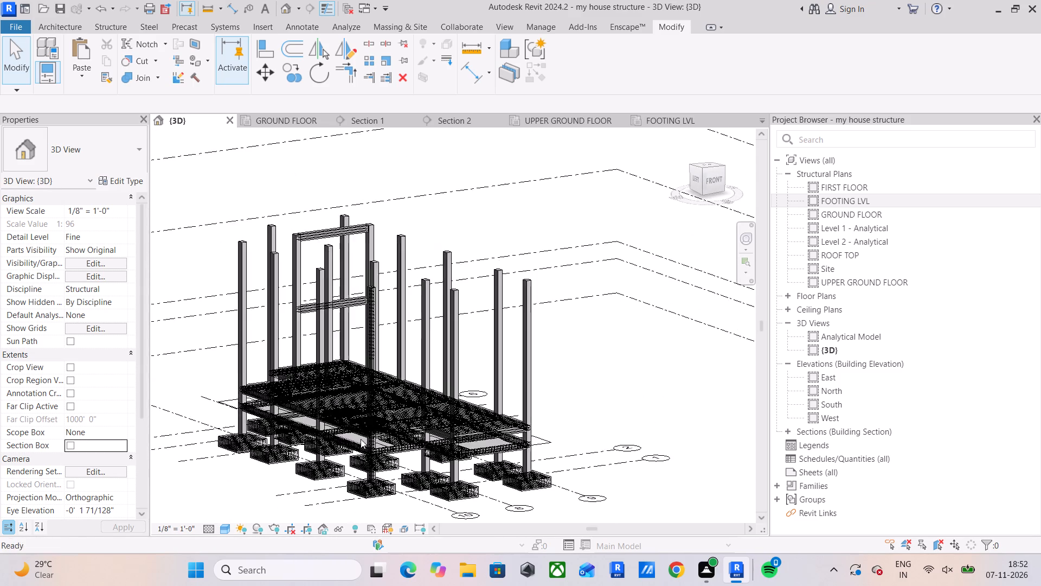
pyautogui.scroll(10, 380, 444)
pyautogui.moveTo(366, 450); pyautogui.dragTo(305, 376, button='middle')
pyautogui.moveTo(439, 414); pyautogui.dragTo(253, 411, button='middle')
pyautogui.scroll(-2, 404, 403)
pyautogui.keyDown('shift'); pyautogui.moveTo(348, 400); pyautogui.dragTo(461, 427, button='middle'); pyautogui.keyUp('shift')
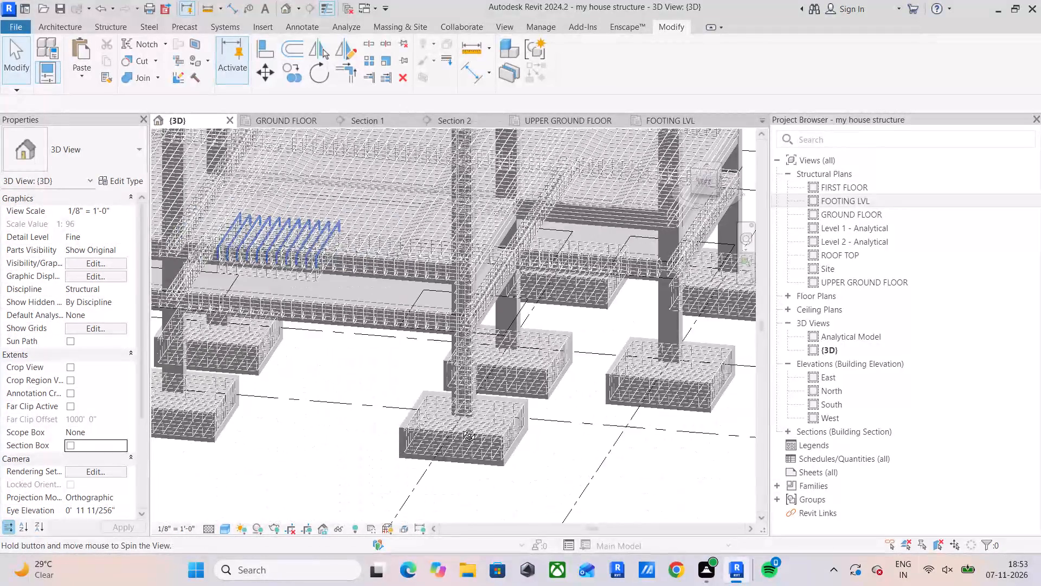
pyautogui.keyDown('shift'); pyautogui.moveTo(461, 427); pyautogui.dragTo(385, 383, button='middle'); pyautogui.keyUp('shift')
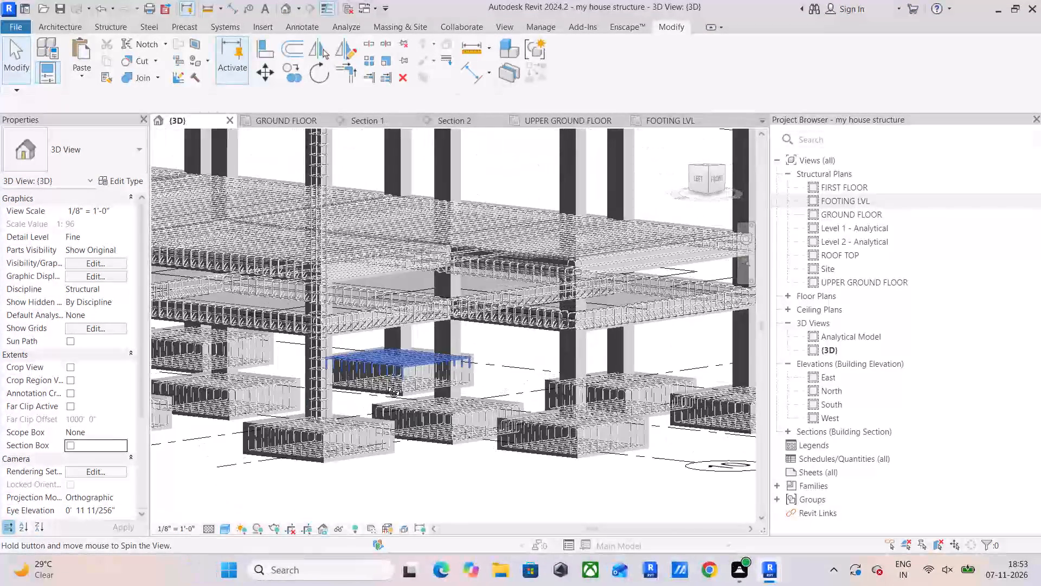
pyautogui.keyDown('shift'); pyautogui.moveTo(385, 383); pyautogui.dragTo(296, 370, button='middle'); pyautogui.keyUp('shift')
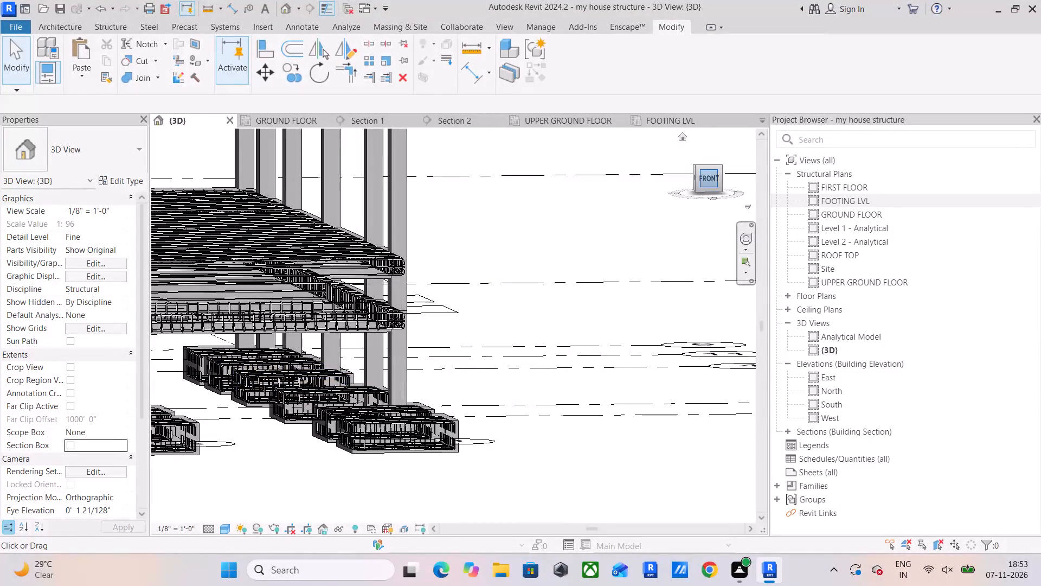
# Select the GROUND FLOOR beams in front view, check both 12" x 12" beams listed in their related warning, and show them.
pyautogui.click(703, 179)
pyautogui.scroll(5, 454, 348)
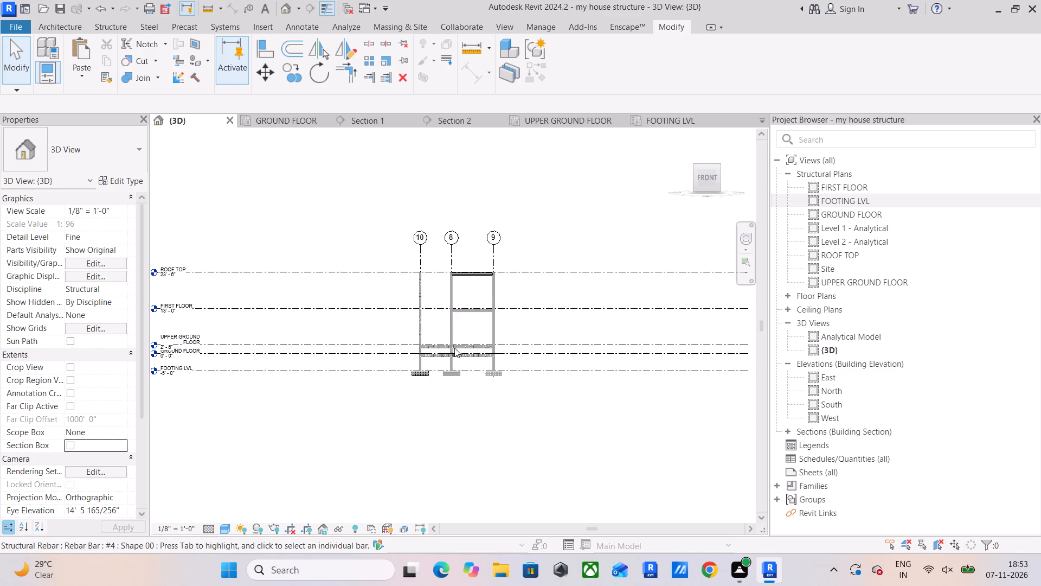
pyautogui.scroll(9, 454, 348)
pyautogui.scroll(4, 417, 372)
pyautogui.moveTo(419, 370); pyautogui.dragTo(373, 328, button='middle')
pyautogui.scroll(-4, 370, 336)
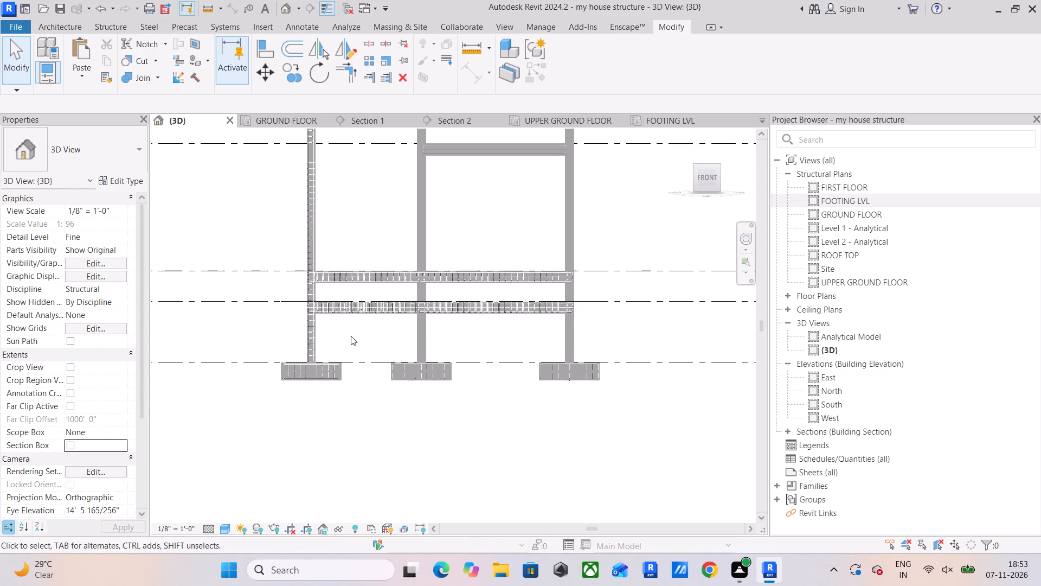
pyautogui.moveTo(285, 291); pyautogui.dragTo(646, 333)
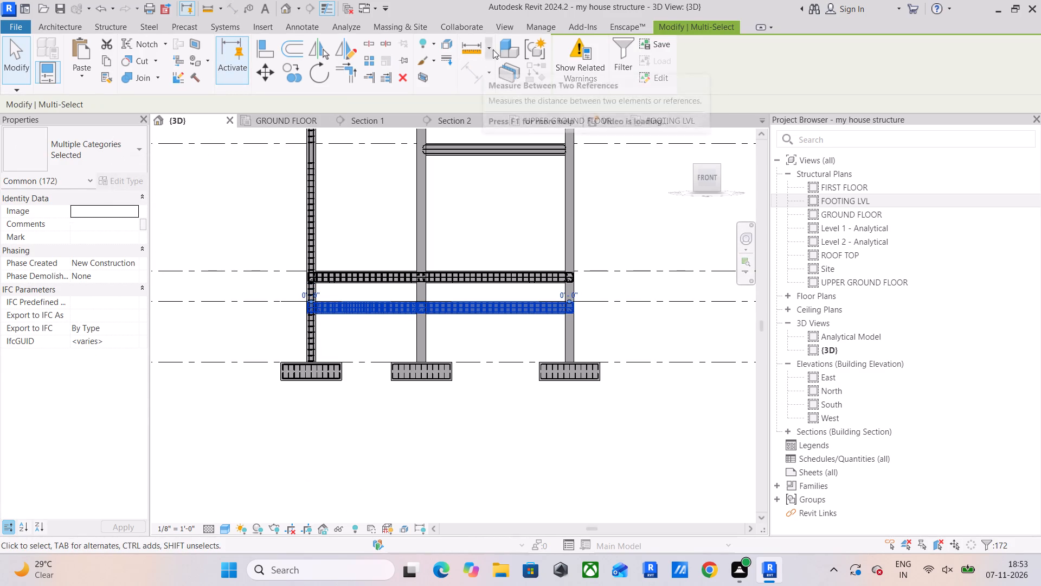
pyautogui.click(584, 58)
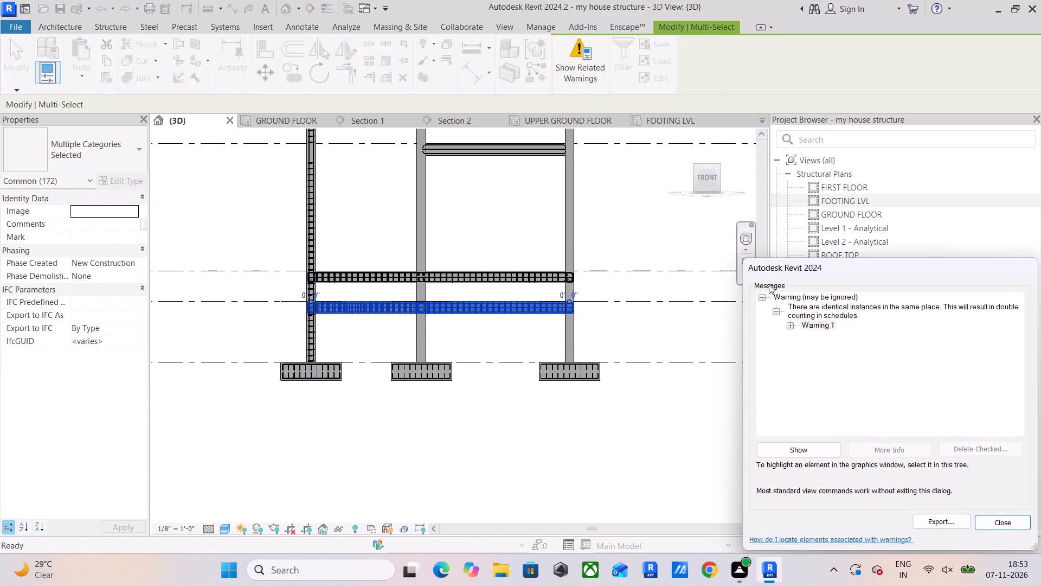
pyautogui.click(787, 322)
pyautogui.click(819, 335)
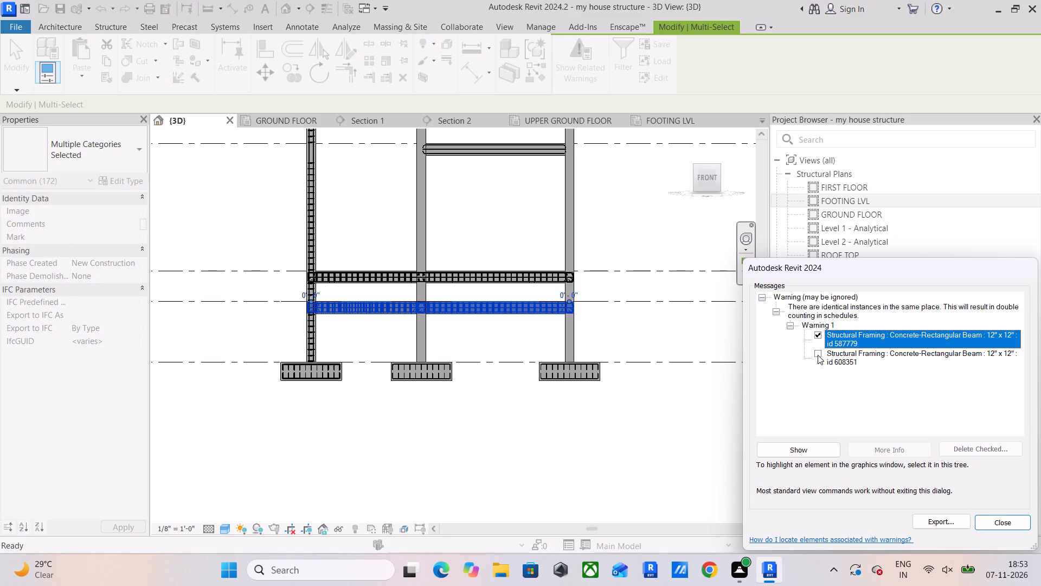
pyautogui.click(818, 355)
pyautogui.click(814, 449)
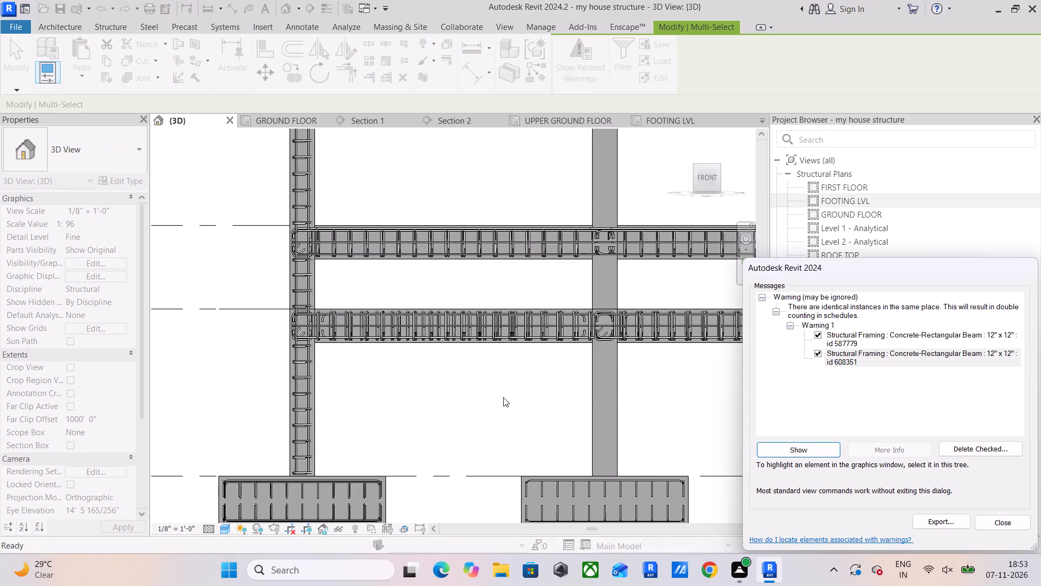
# Examine the highlighted duplicate beams at GROUND FLOOR level to locate their edges among the rebar, and close the warnings.
pyautogui.keyDown('shift'); pyautogui.moveTo(444, 356); pyautogui.dragTo(449, 366, button='middle'); pyautogui.keyUp('shift')
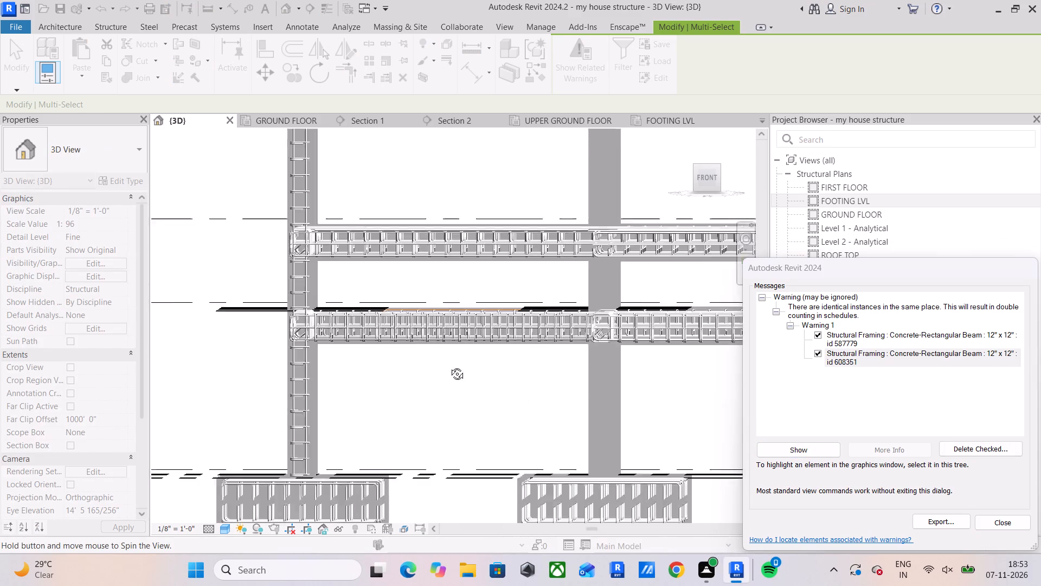
pyautogui.keyDown('shift'); pyautogui.moveTo(449, 366); pyautogui.dragTo(466, 380, button='middle'); pyautogui.keyUp('shift')
pyautogui.scroll(4, 355, 310)
pyautogui.keyDown('shift'); pyautogui.scroll(1, 331, 339); pyautogui.keyUp('shift')
pyautogui.keyDown('shift'); pyautogui.moveTo(332, 340); pyautogui.dragTo(409, 380, button='middle'); pyautogui.keyUp('shift')
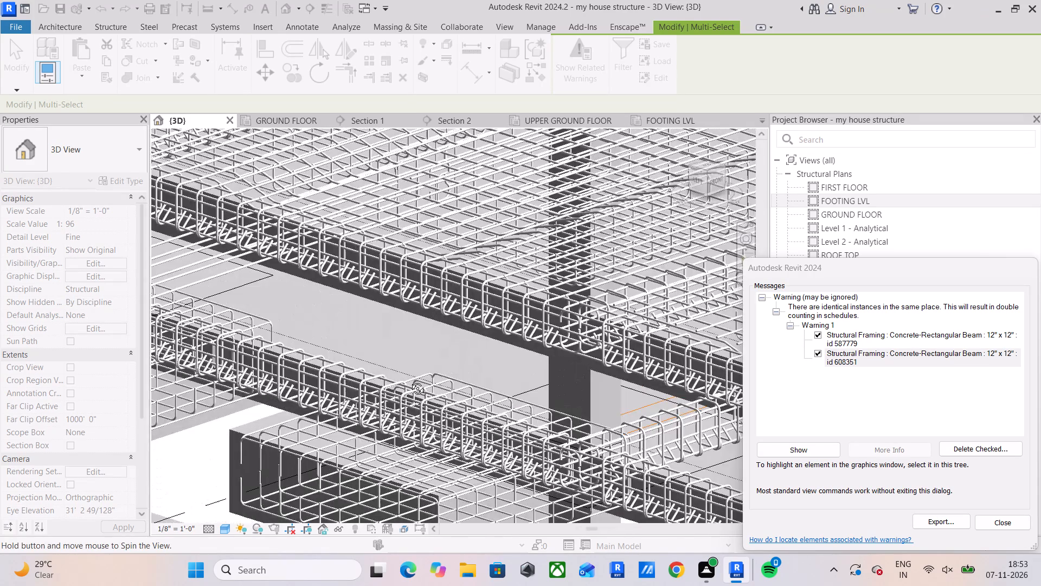
pyautogui.keyDown('shift'); pyautogui.moveTo(409, 380); pyautogui.dragTo(396, 338, button='middle'); pyautogui.keyUp('shift')
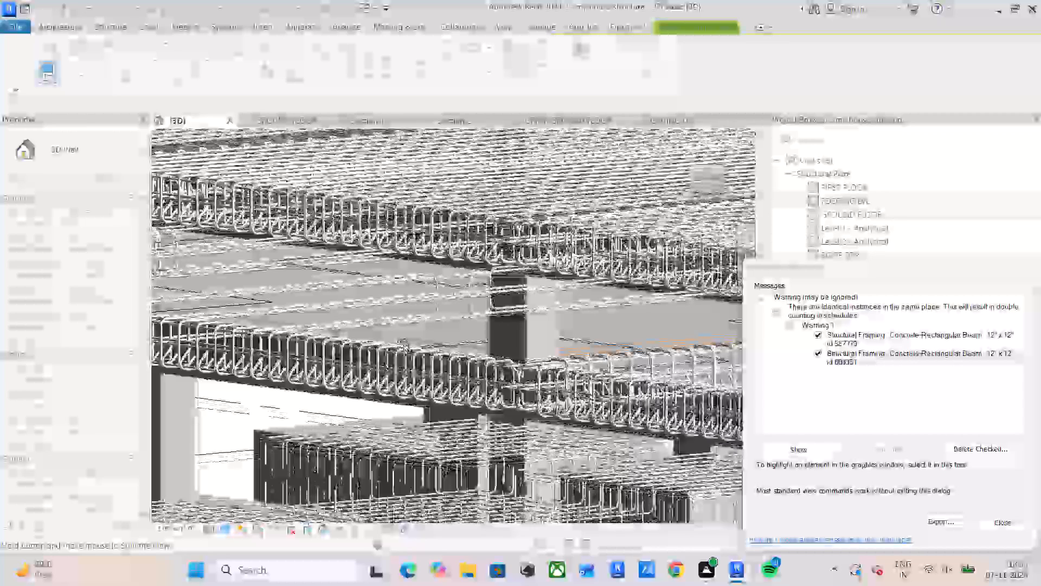
pyautogui.scroll(4, 590, 367)
pyautogui.moveTo(600, 364); pyautogui.dragTo(422, 409, button='middle')
pyautogui.scroll(4, 419, 389)
pyautogui.keyDown('shift'); pyautogui.moveTo(405, 397); pyautogui.dragTo(410, 414, button='middle'); pyautogui.keyUp('shift')
pyautogui.moveTo(410, 414); pyautogui.dragTo(371, 260, button='middle')
pyautogui.scroll(2, 408, 312)
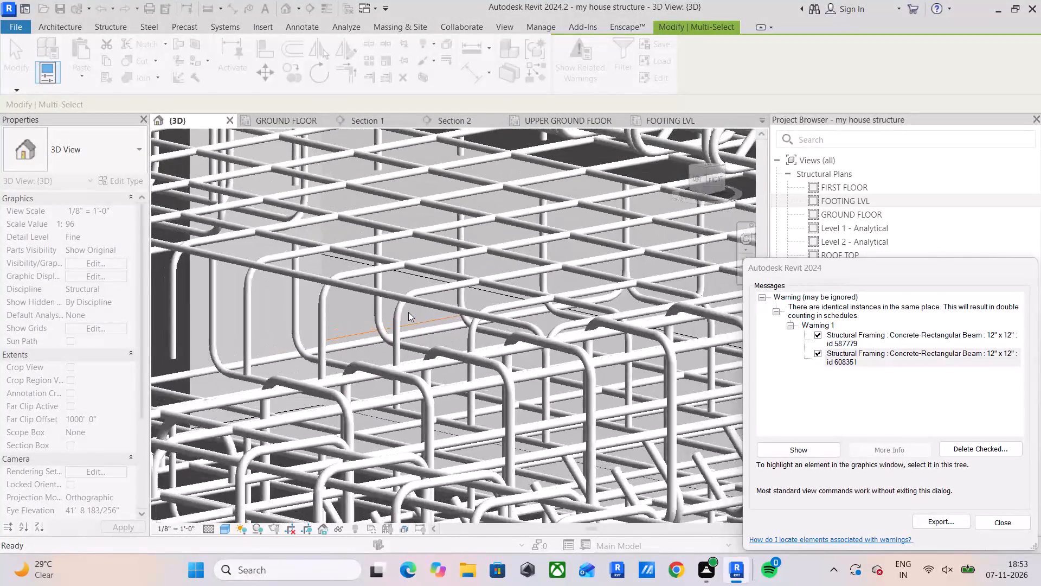
pyautogui.scroll(2, 408, 312)
pyautogui.scroll(3, 292, 359)
pyautogui.scroll(-9, 349, 335)
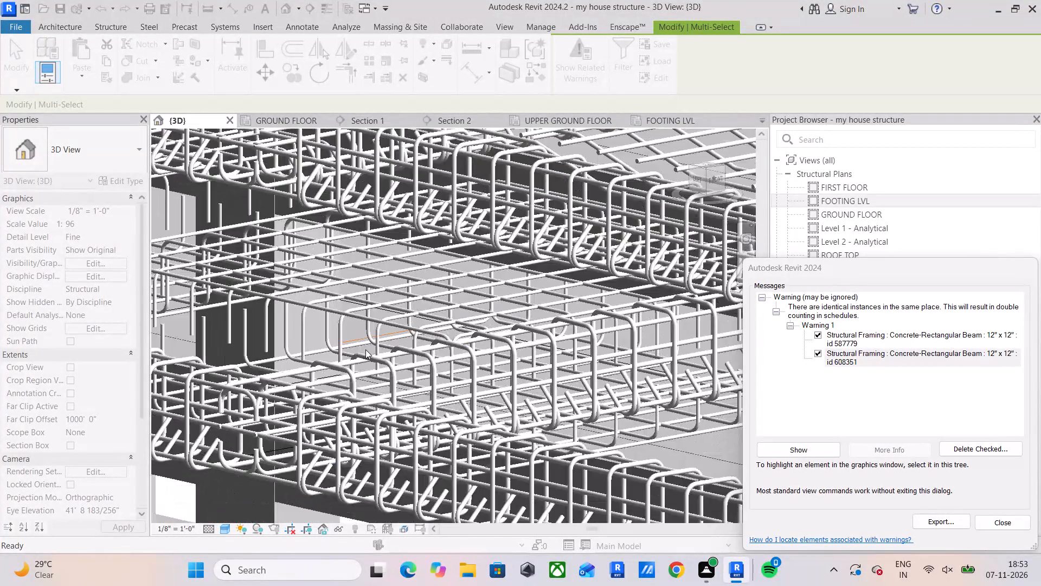
pyautogui.scroll(-11, 365, 349)
pyautogui.keyDown('shift'); pyautogui.moveTo(378, 364); pyautogui.dragTo(433, 359, button='middle'); pyautogui.keyUp('shift')
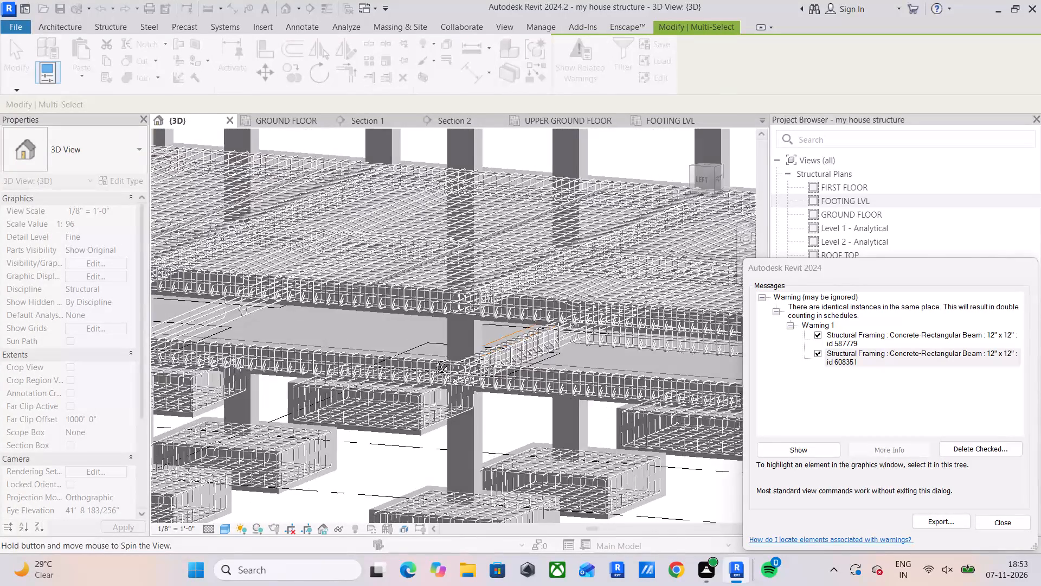
pyautogui.keyDown('shift'); pyautogui.moveTo(433, 359); pyautogui.dragTo(464, 358, button='middle'); pyautogui.keyUp('shift')
pyautogui.moveTo(470, 357); pyautogui.dragTo(432, 391, button='middle')
pyautogui.scroll(5, 501, 371)
pyautogui.keyDown('shift'); pyautogui.moveTo(508, 378); pyautogui.dragTo(504, 354, button='middle'); pyautogui.keyUp('shift')
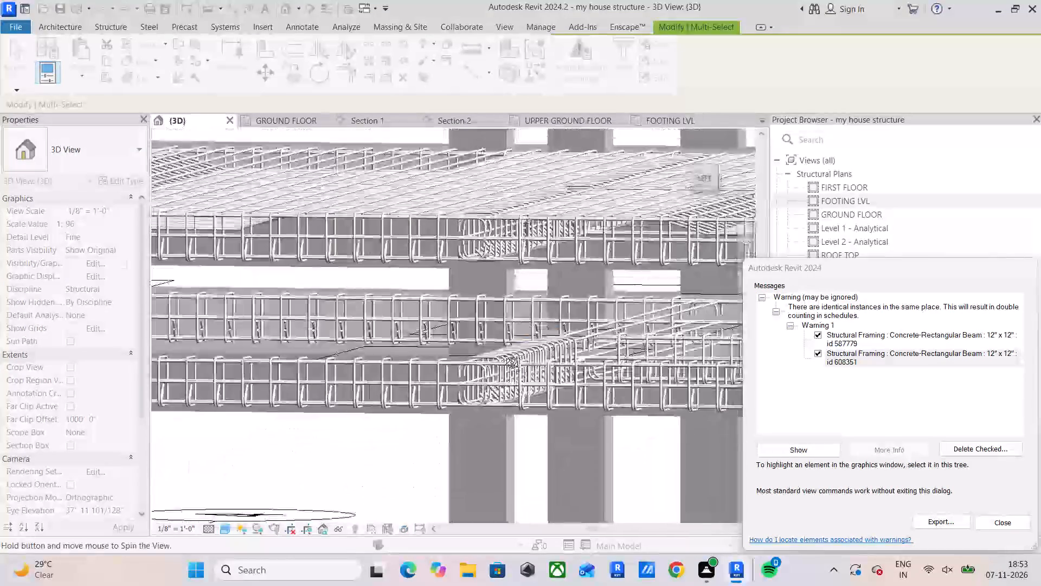
pyautogui.keyDown('shift'); pyautogui.moveTo(504, 354); pyautogui.dragTo(496, 364, button='middle'); pyautogui.keyUp('shift')
pyautogui.scroll(8, 521, 353)
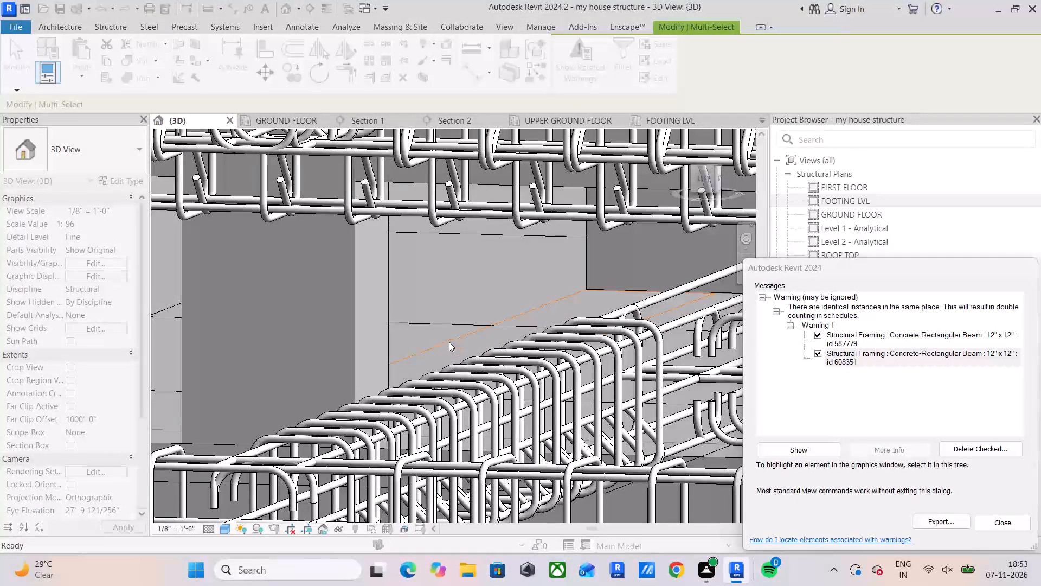
pyautogui.moveTo(985, 518); pyautogui.dragTo(973, 516)
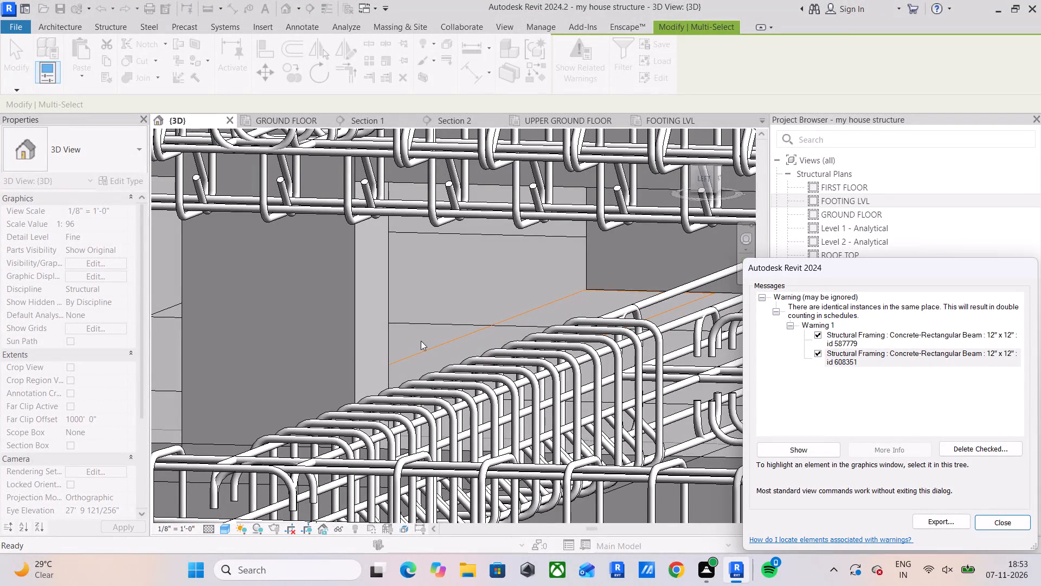
pyautogui.click(1002, 520)
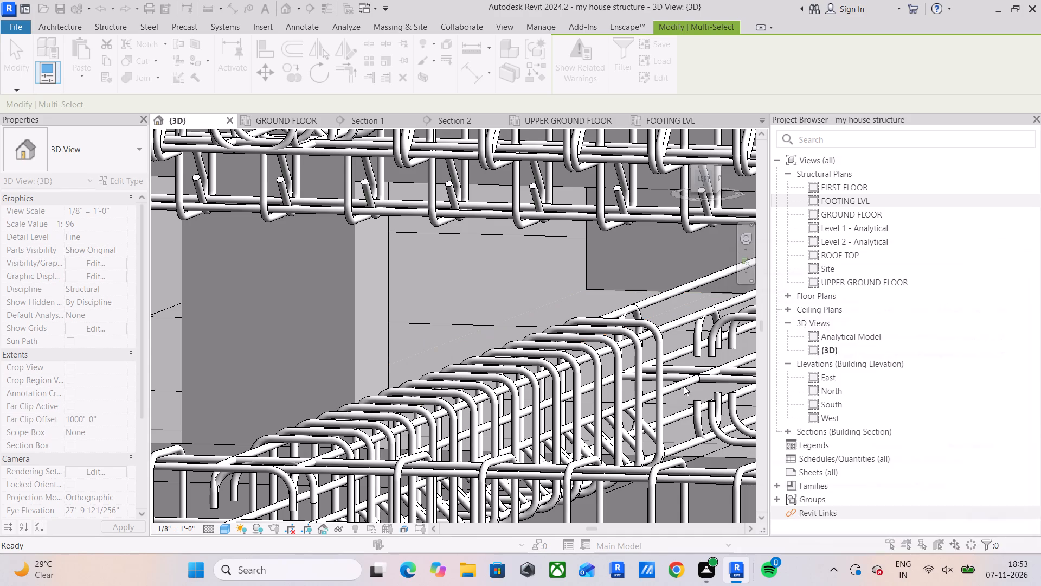
# Delete one of the two duplicate 12" x 12" concrete beams at GROUND FLOOR level.
pyautogui.click(472, 335)
pyautogui.press('Delete')
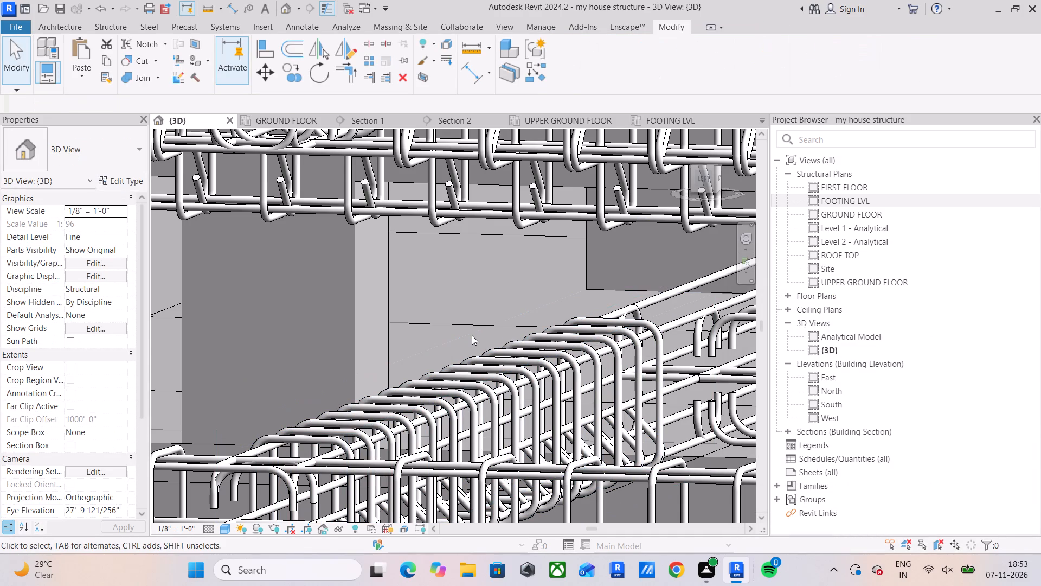
pyautogui.click(447, 340)
pyautogui.click(440, 341)
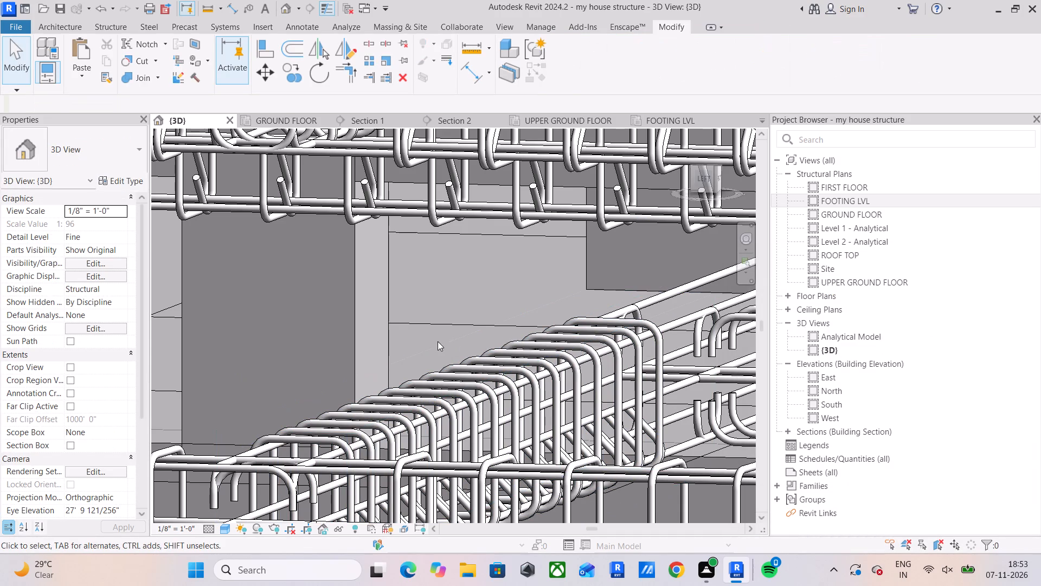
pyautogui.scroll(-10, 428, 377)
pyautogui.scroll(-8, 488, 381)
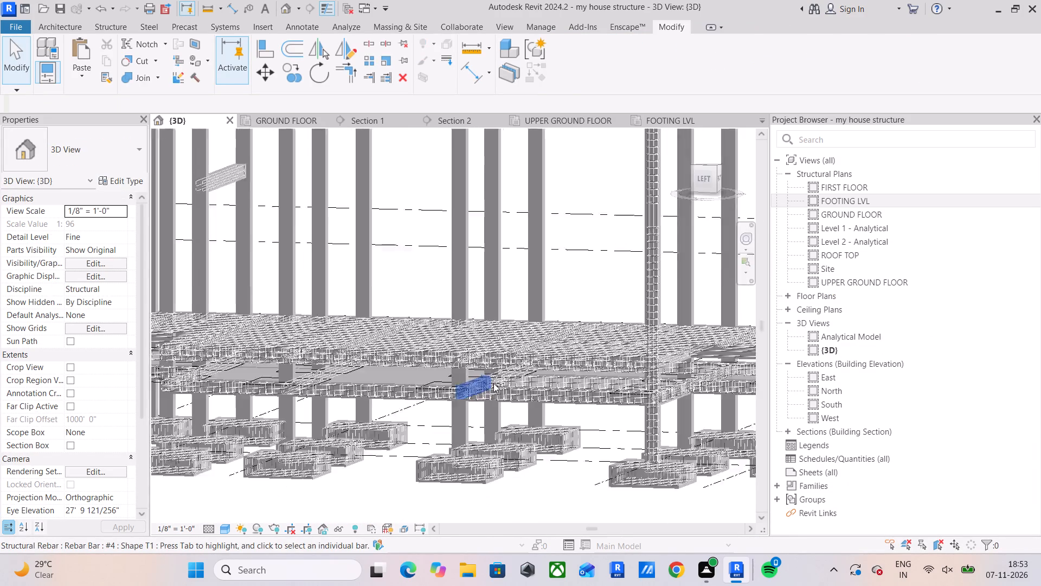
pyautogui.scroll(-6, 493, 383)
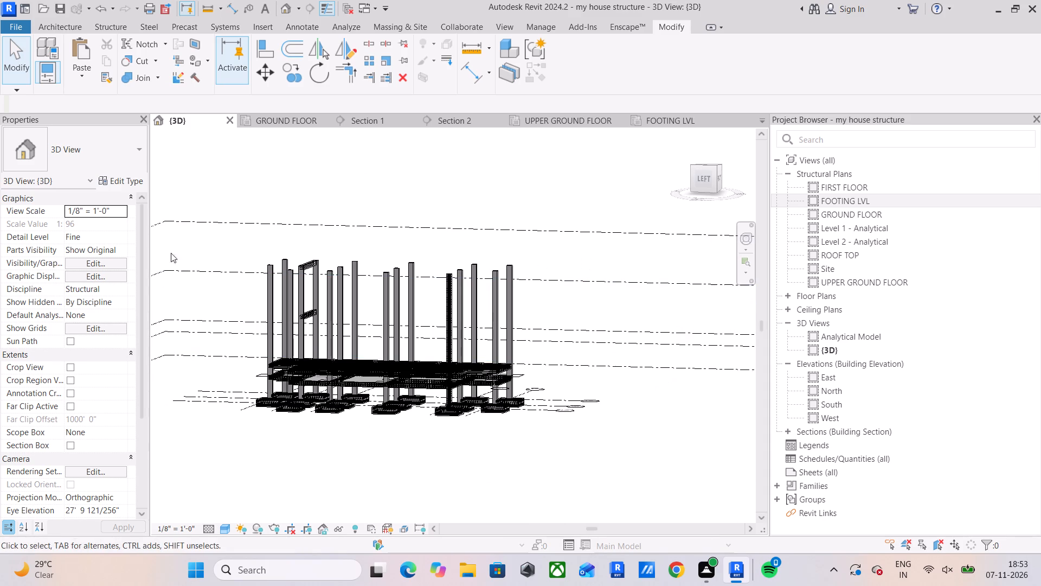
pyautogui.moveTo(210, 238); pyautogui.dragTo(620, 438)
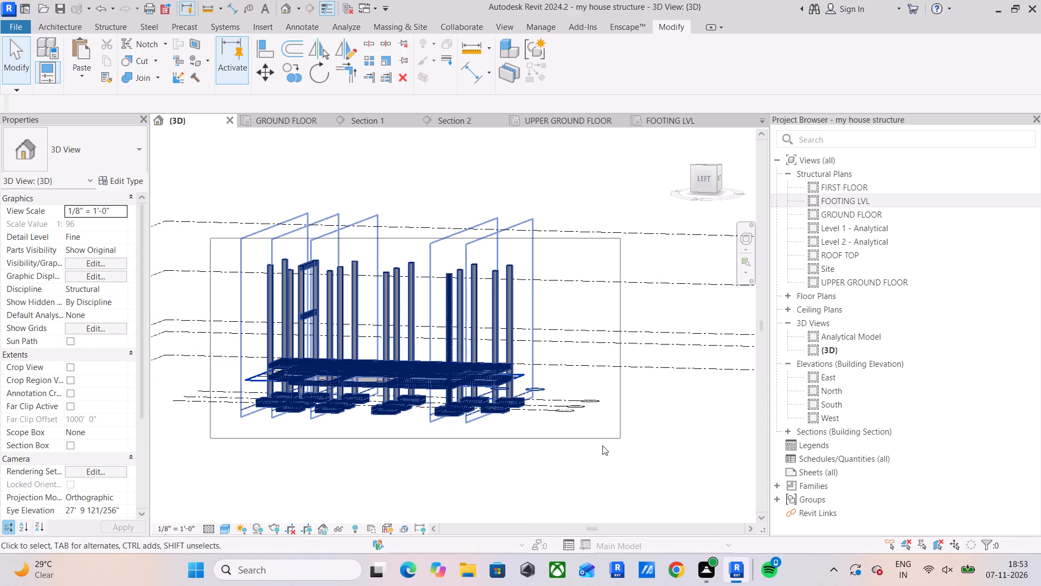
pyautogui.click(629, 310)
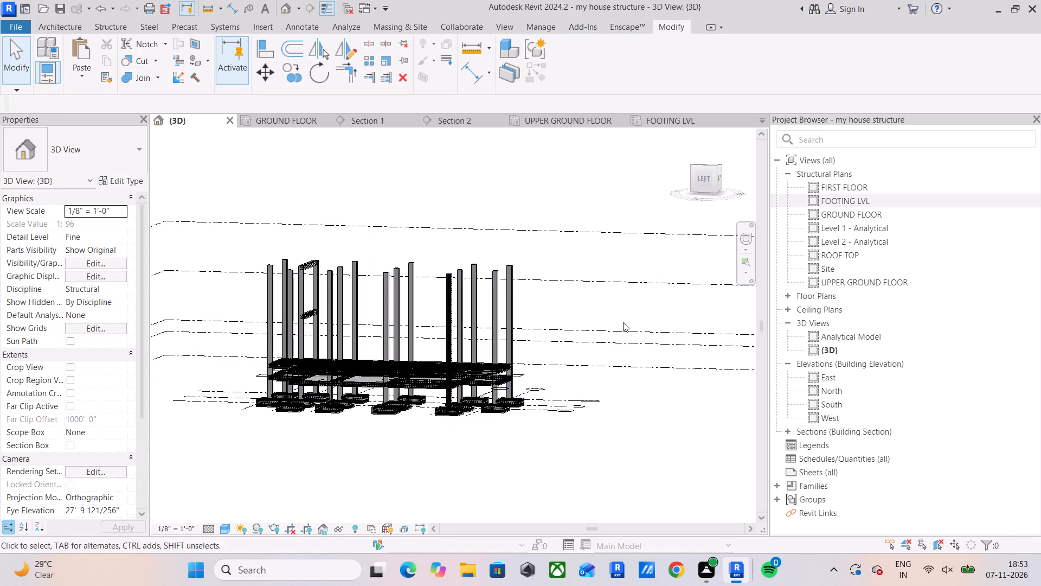
# Delete the FIRST FLOOR beam between grids 8 and 9 together with its reinforcement bars.
pyautogui.keyDown('shift'); pyautogui.moveTo(634, 327); pyautogui.dragTo(515, 329, button='middle'); pyautogui.keyUp('shift')
pyautogui.click(710, 179)
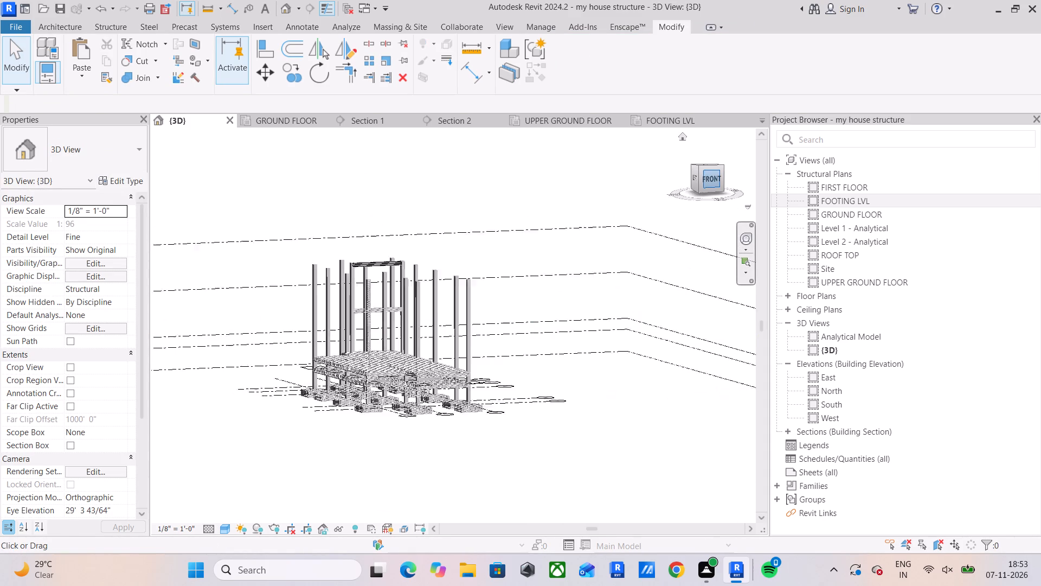
pyautogui.scroll(9, 431, 366)
pyautogui.scroll(5, 543, 343)
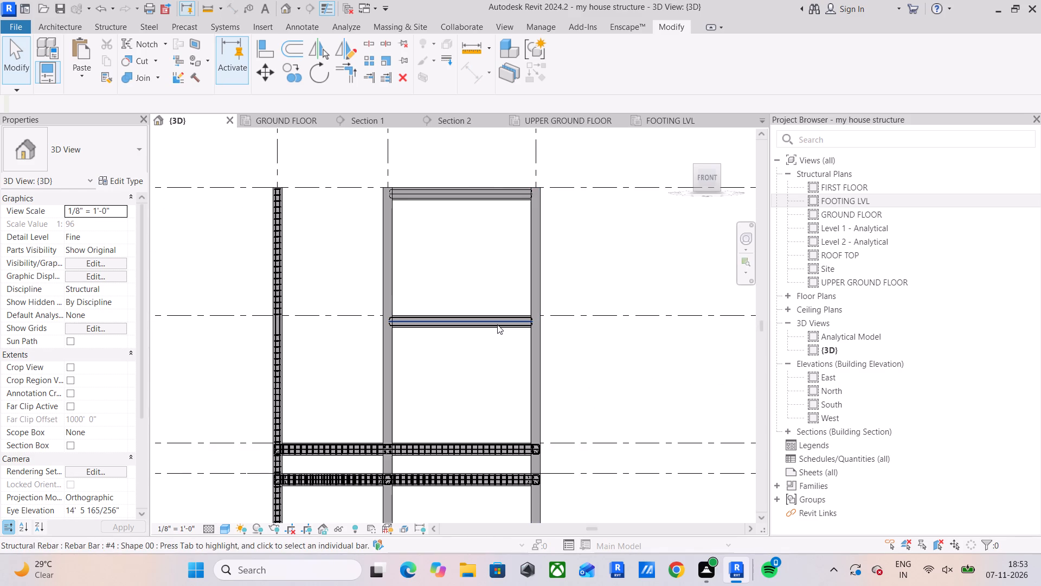
pyautogui.click(497, 324)
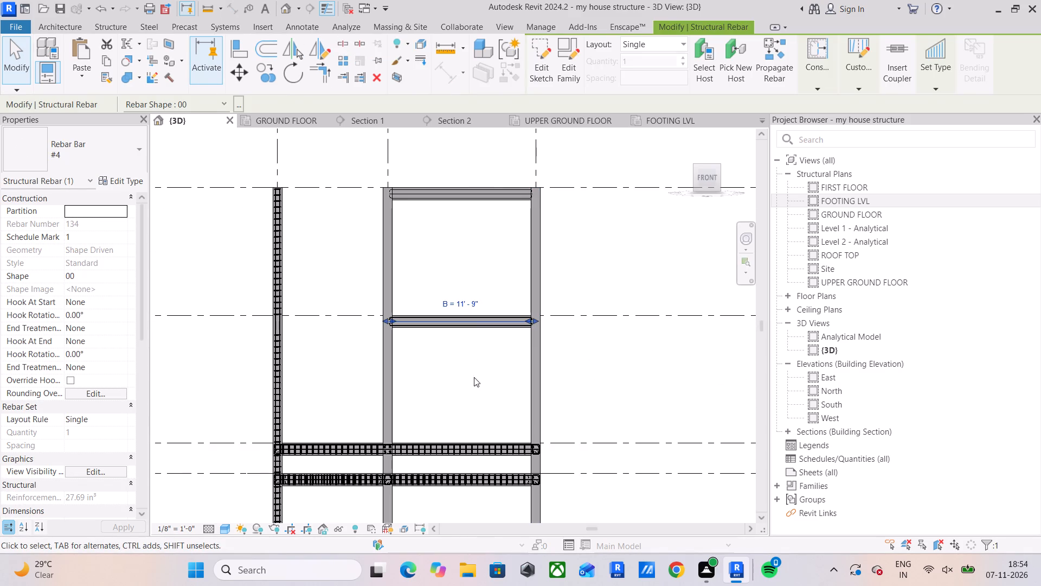
pyautogui.press('Delete')
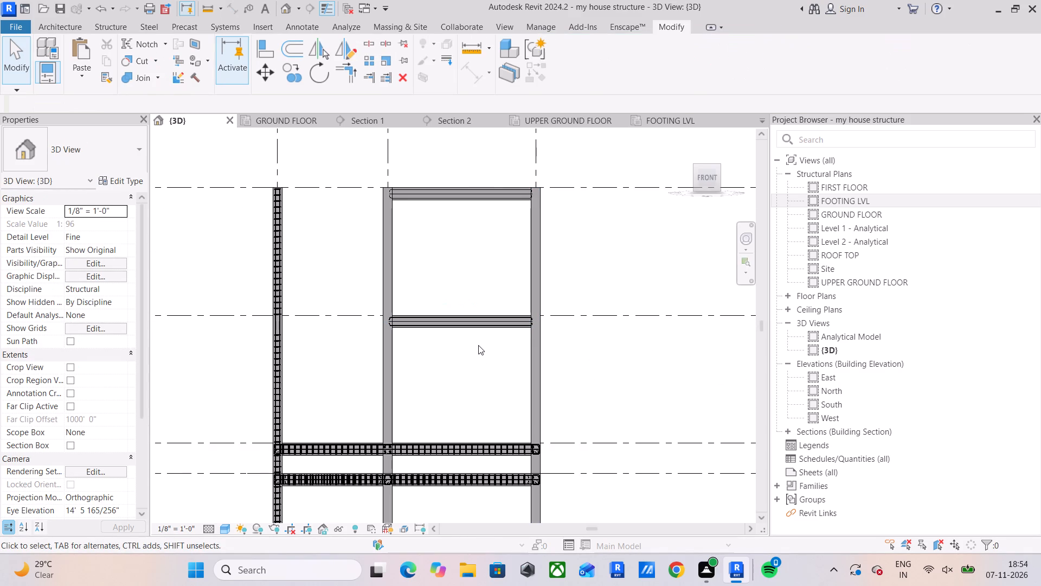
pyautogui.moveTo(355, 298); pyautogui.dragTo(568, 355)
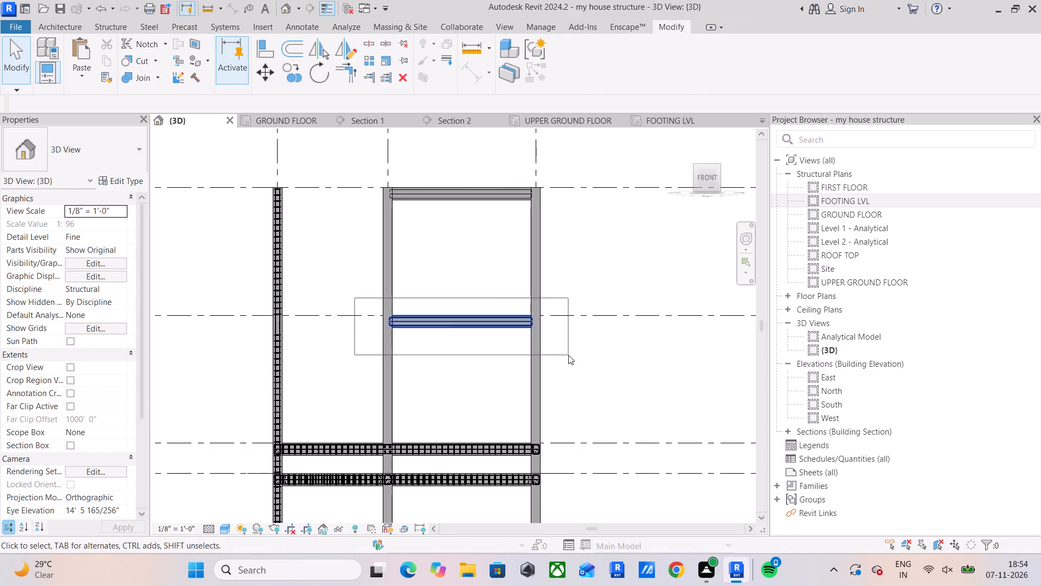
pyautogui.press('Delete')
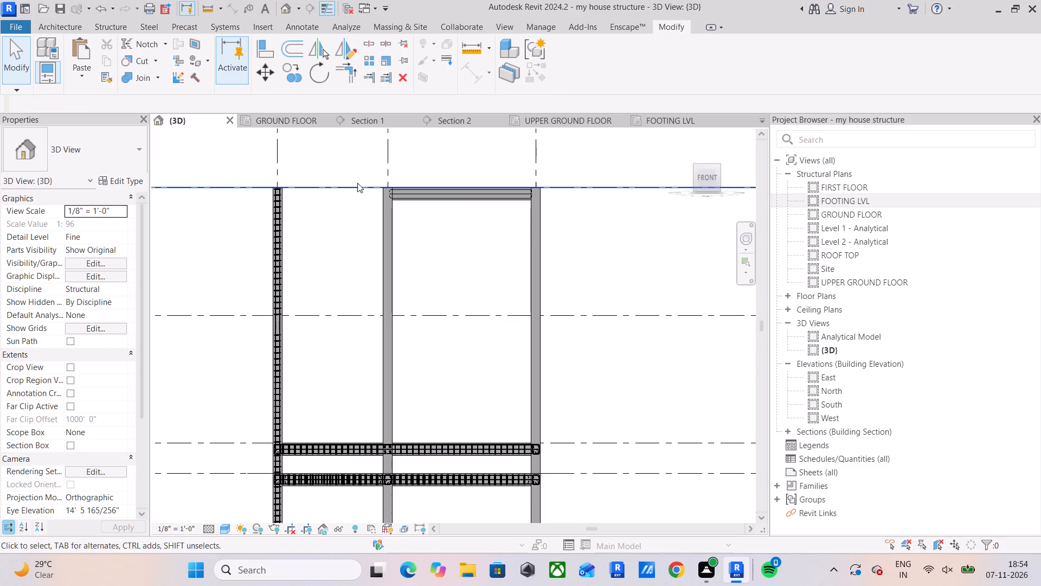
# Delete the ROOF TOP beam between grids 8 and 9 together with its reinforcement.
pyautogui.moveTo(354, 178); pyautogui.dragTo(604, 231)
pyautogui.press('Delete')
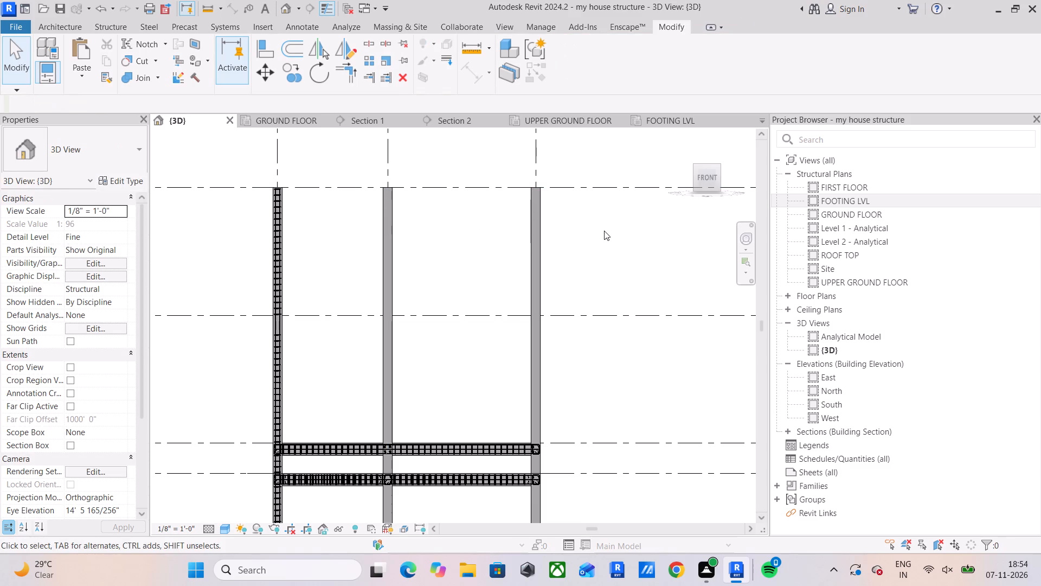
# Copy only the structural framing beams at GROUND FLOOR level, excluding rebar, foundations and the linked drawing, and paste them aligned to FIRST FLOOR.
pyautogui.moveTo(422, 498); pyautogui.dragTo(479, 365, button='middle')
pyautogui.scroll(9, 461, 372)
pyautogui.moveTo(393, 354); pyautogui.dragTo(403, 349, button='middle')
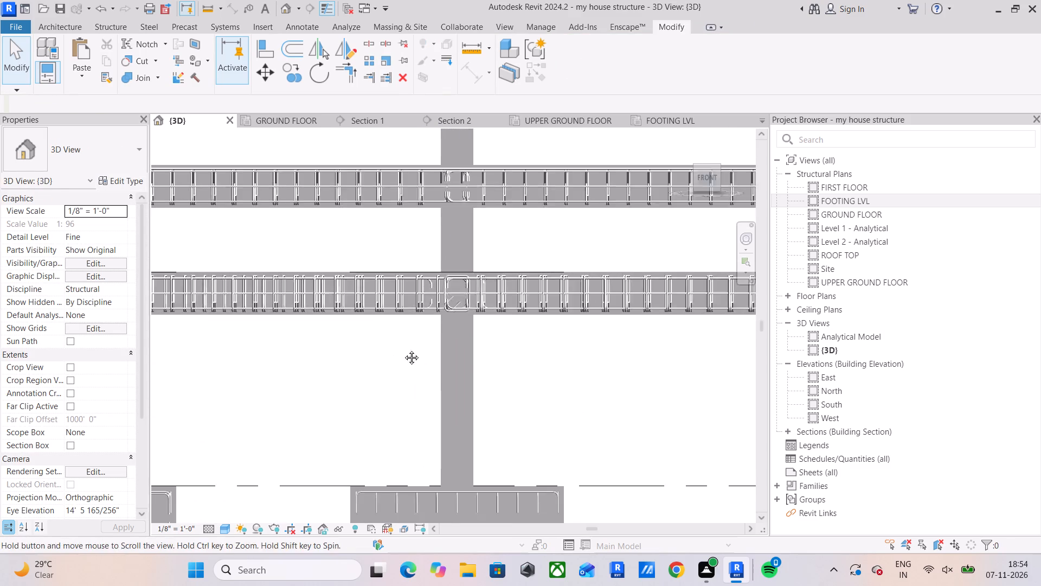
pyautogui.moveTo(403, 349); pyautogui.dragTo(453, 341, button='middle')
pyautogui.scroll(-9, 462, 338)
pyautogui.moveTo(337, 297); pyautogui.dragTo(713, 372)
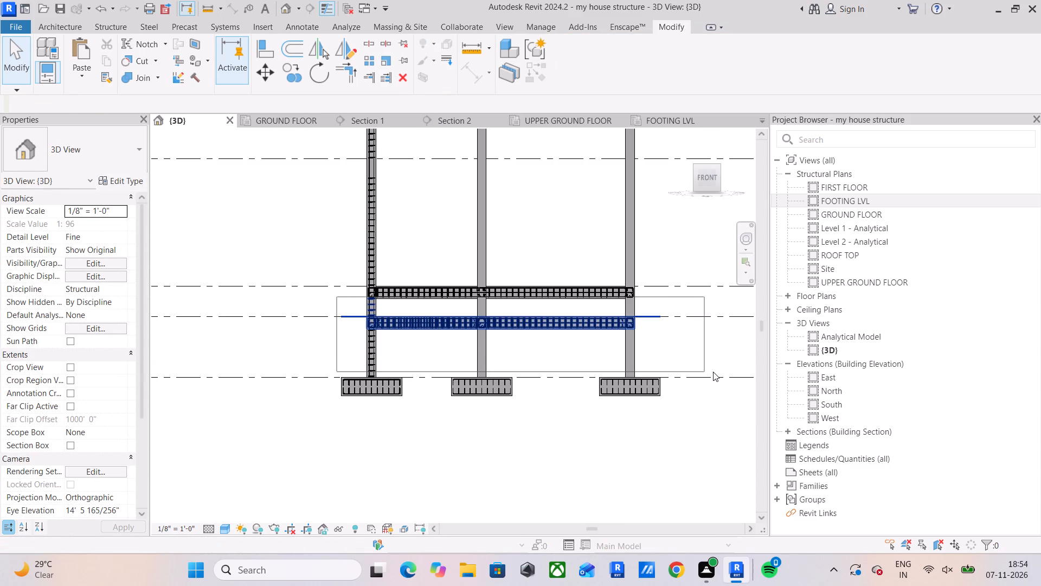
pyautogui.moveTo(713, 372); pyautogui.dragTo(719, 369)
pyautogui.click(568, 57)
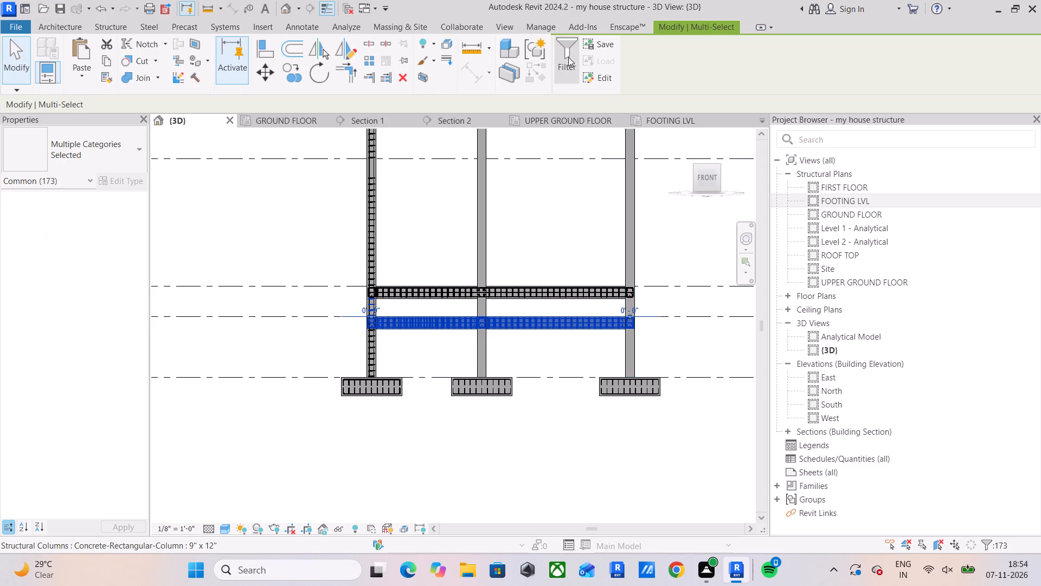
pyautogui.click(407, 228)
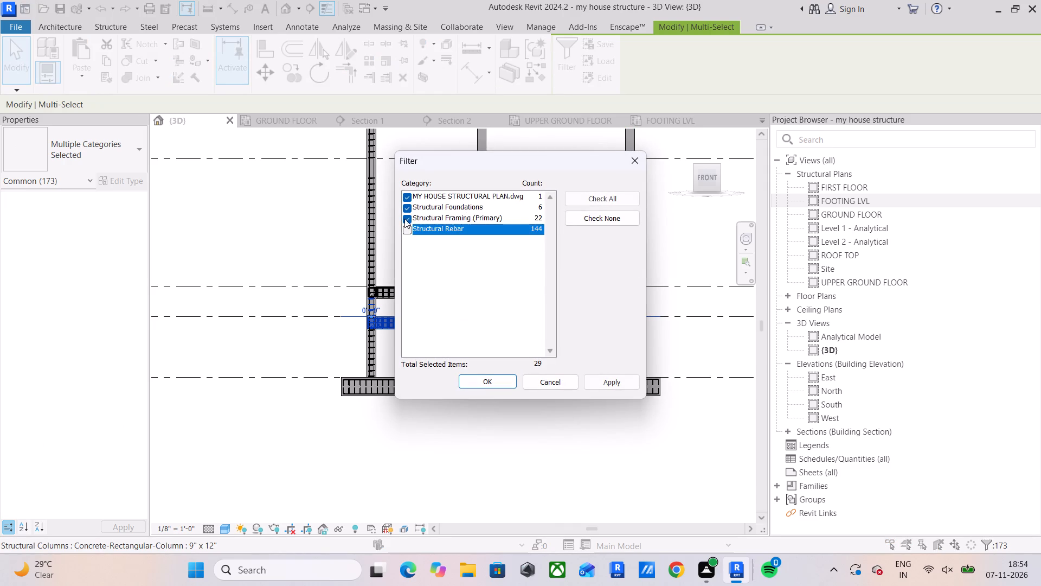
pyautogui.click(404, 219)
pyautogui.click(404, 208)
pyautogui.click(402, 195)
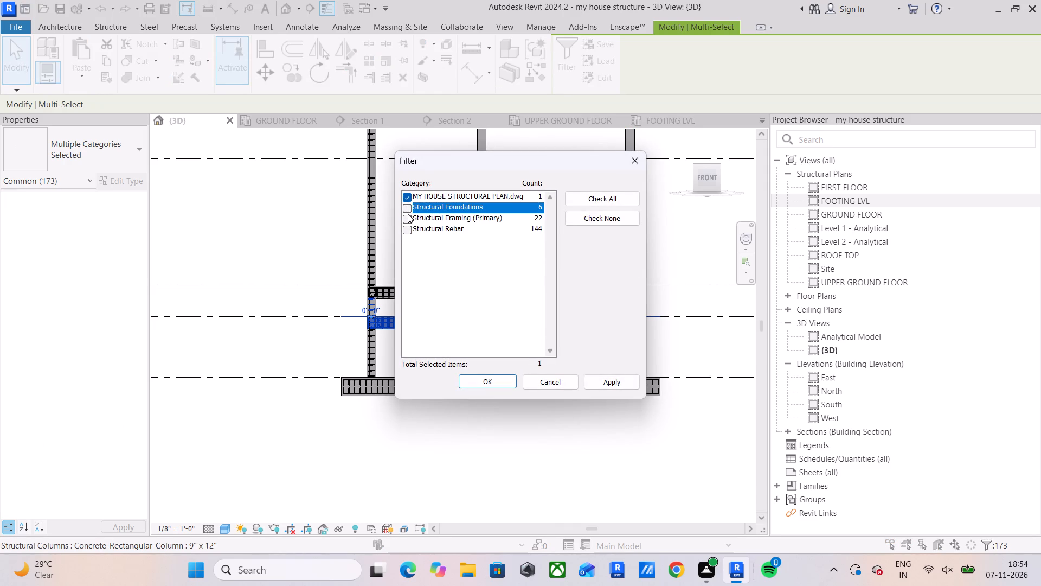
pyautogui.click(407, 196)
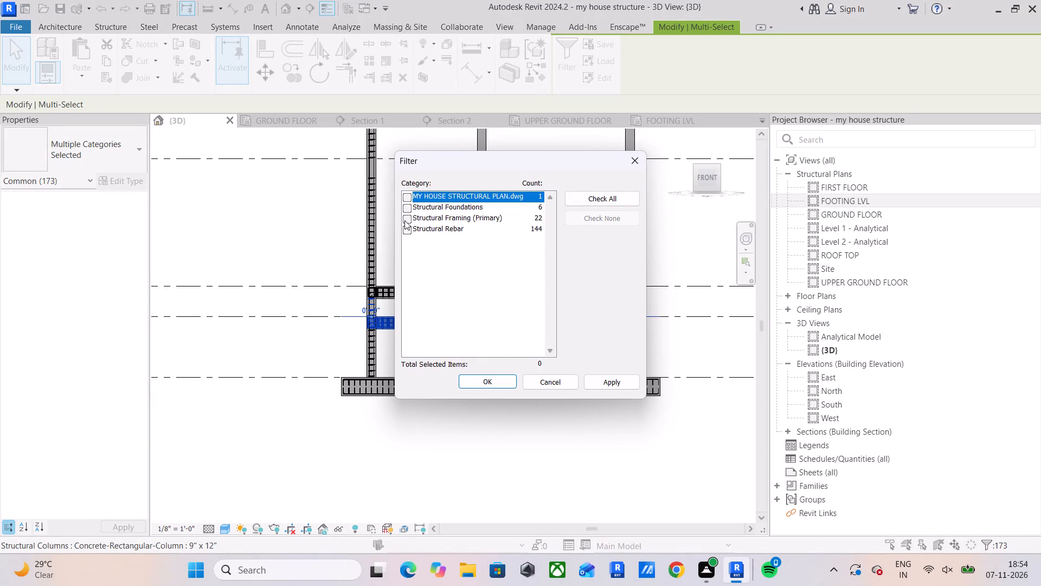
pyautogui.click(404, 220)
pyautogui.click(484, 378)
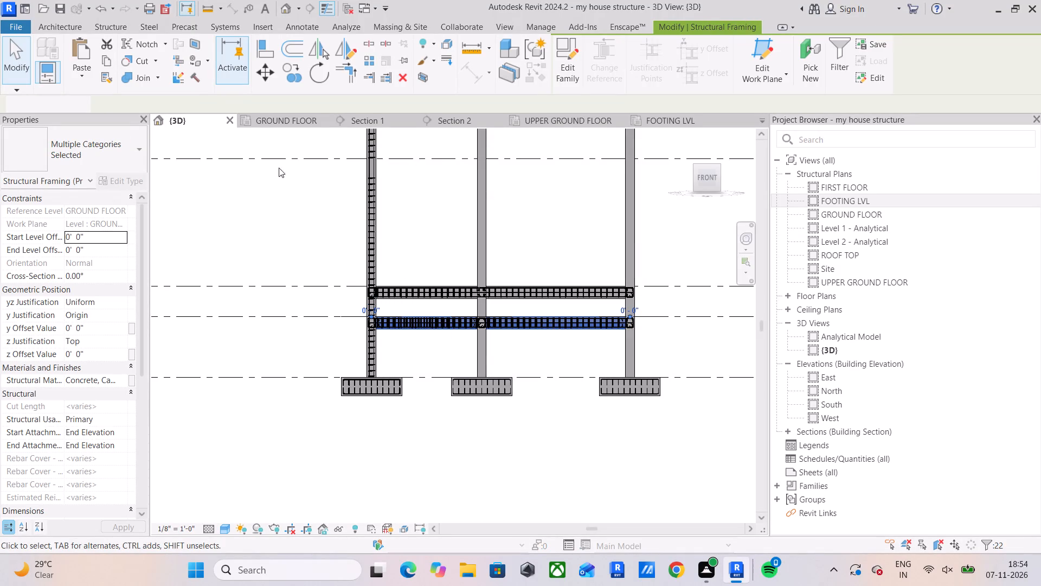
pyautogui.doubleClick(108, 63)
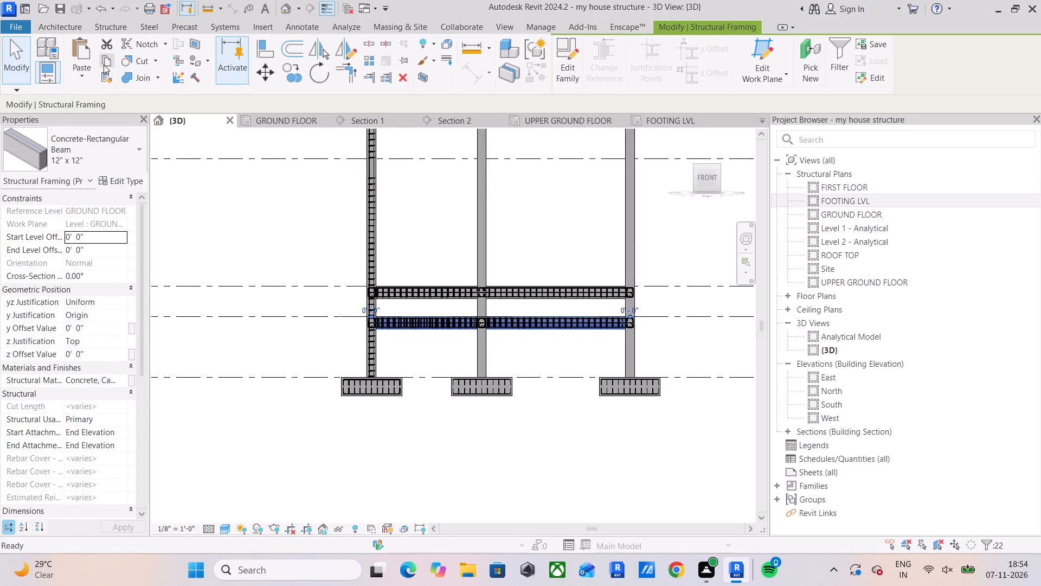
pyautogui.click(83, 71)
pyautogui.click(127, 120)
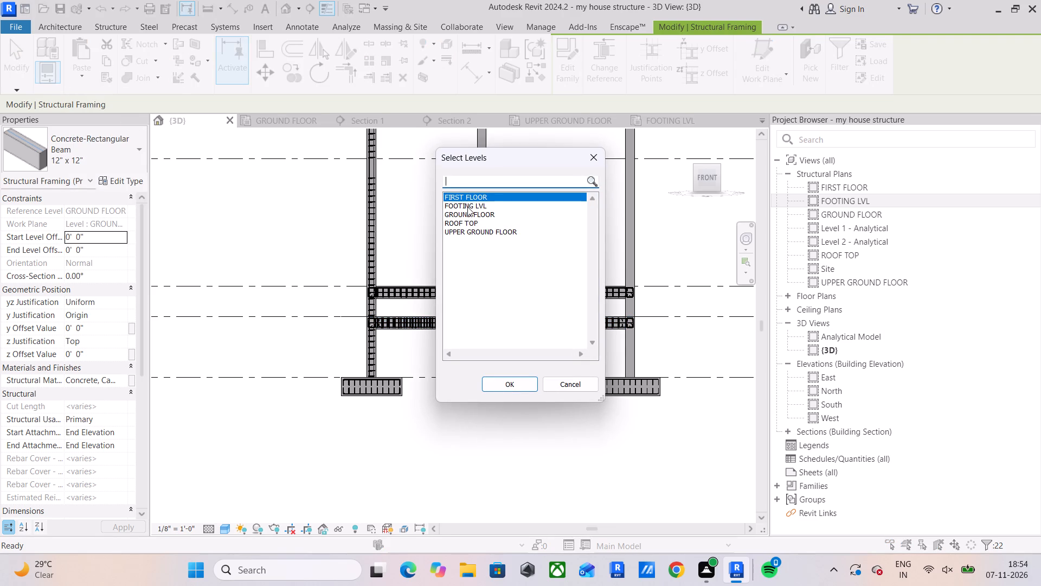
pyautogui.click(503, 381)
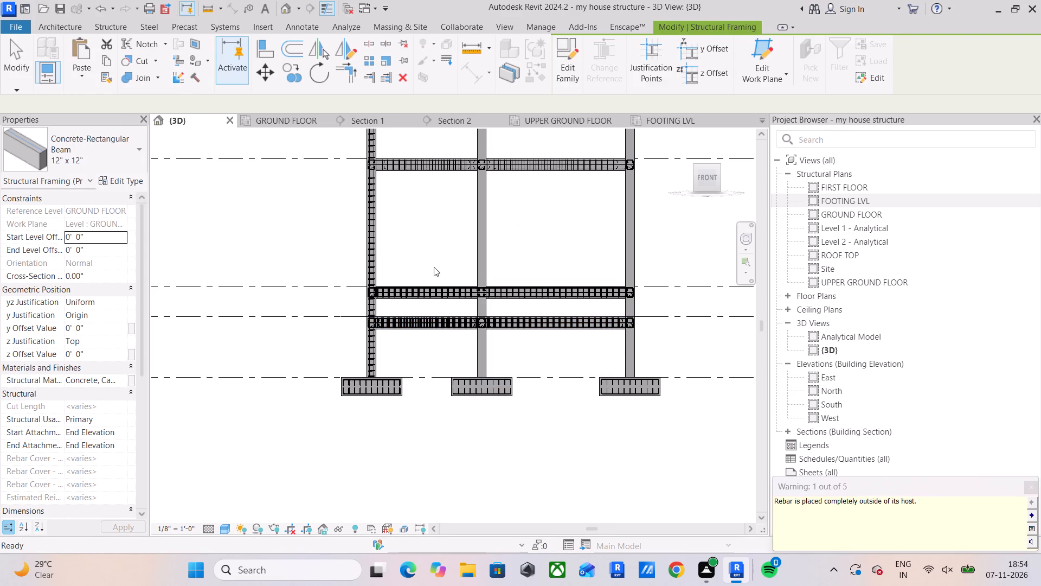
pyautogui.press('Escape')
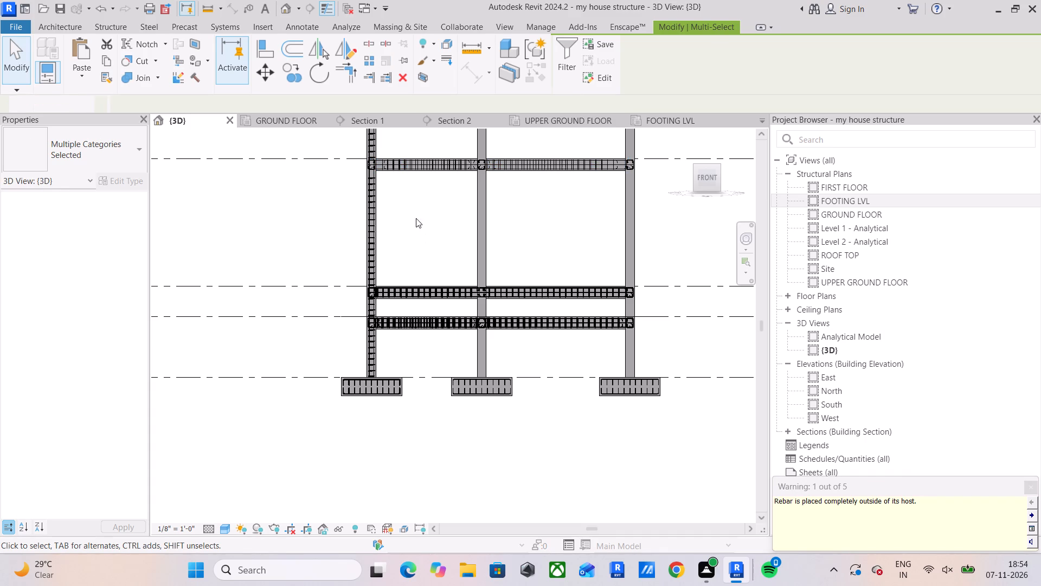
# Review the warnings related to the FIRST FLOOR beams and their rebar.
pyautogui.keyDown('shift'); pyautogui.moveTo(442, 220); pyautogui.dragTo(457, 254, button='middle'); pyautogui.keyUp('shift')
pyautogui.scroll(-1, 456, 251)
pyautogui.keyDown('shift'); pyautogui.moveTo(455, 250); pyautogui.dragTo(425, 187, button='middle'); pyautogui.keyUp('shift')
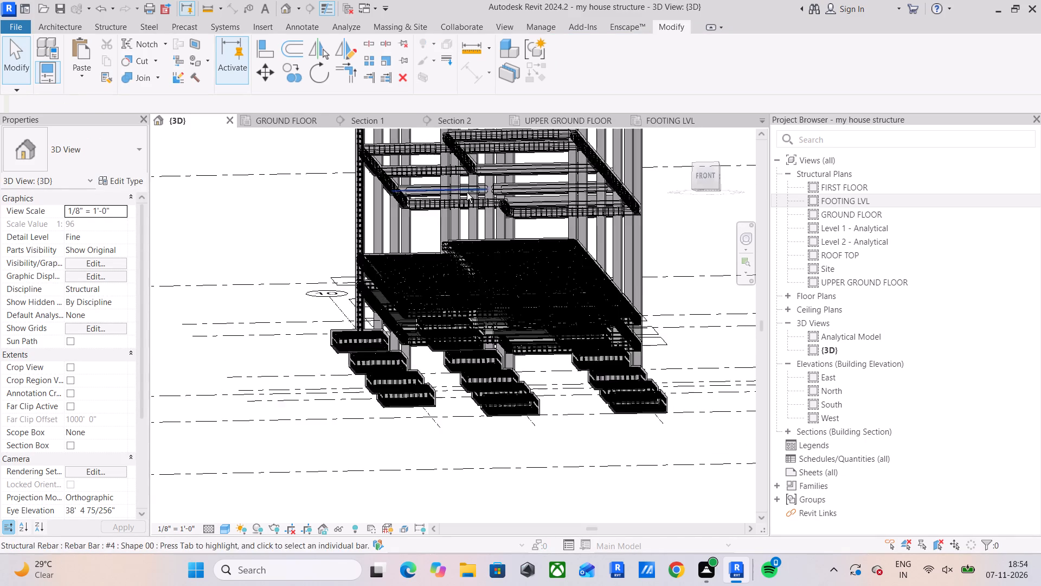
pyautogui.keyDown('shift'); pyautogui.moveTo(468, 193); pyautogui.dragTo(491, 209, button='middle'); pyautogui.keyUp('shift')
pyautogui.click(708, 172)
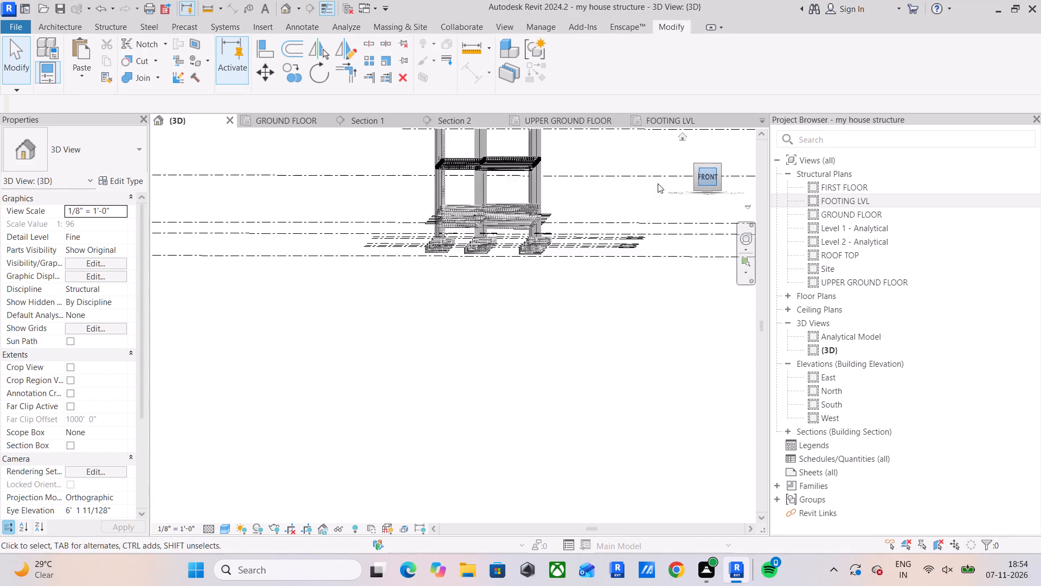
pyautogui.scroll(8, 438, 196)
pyautogui.moveTo(417, 335); pyautogui.dragTo(424, 208, button='middle')
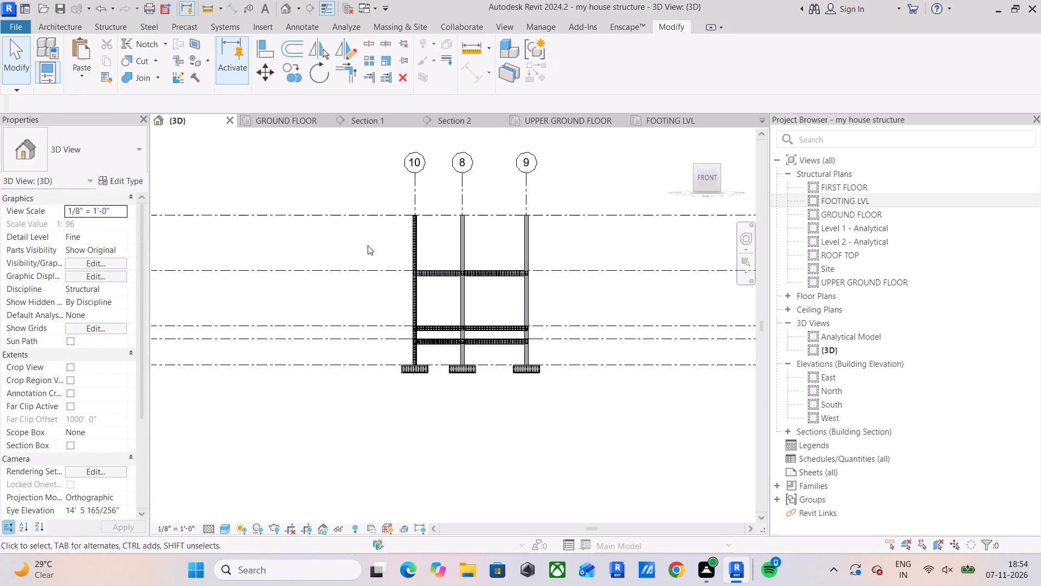
pyautogui.moveTo(370, 243); pyautogui.dragTo(625, 305)
pyautogui.click(592, 63)
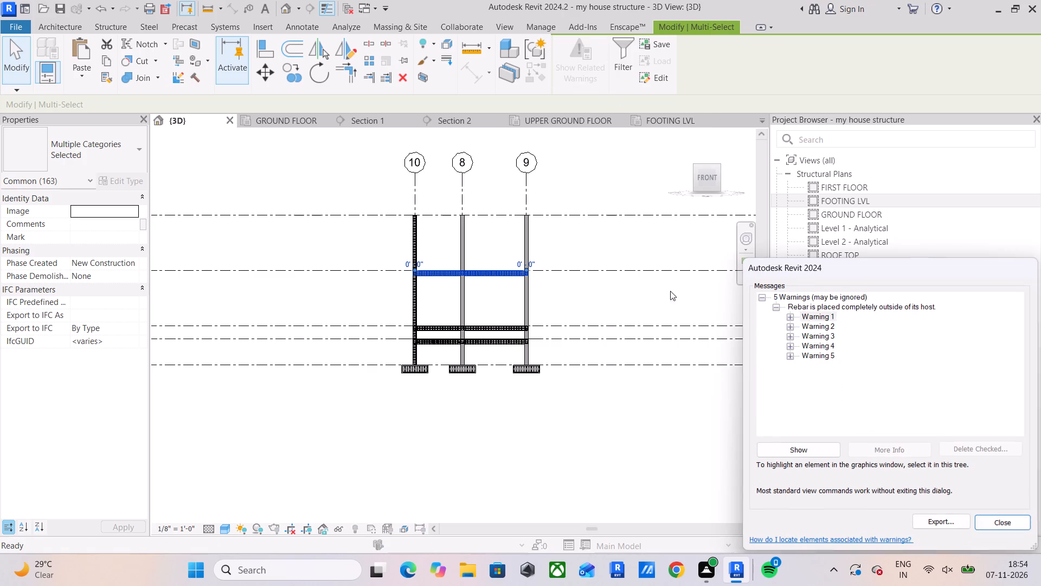
pyautogui.click(795, 321)
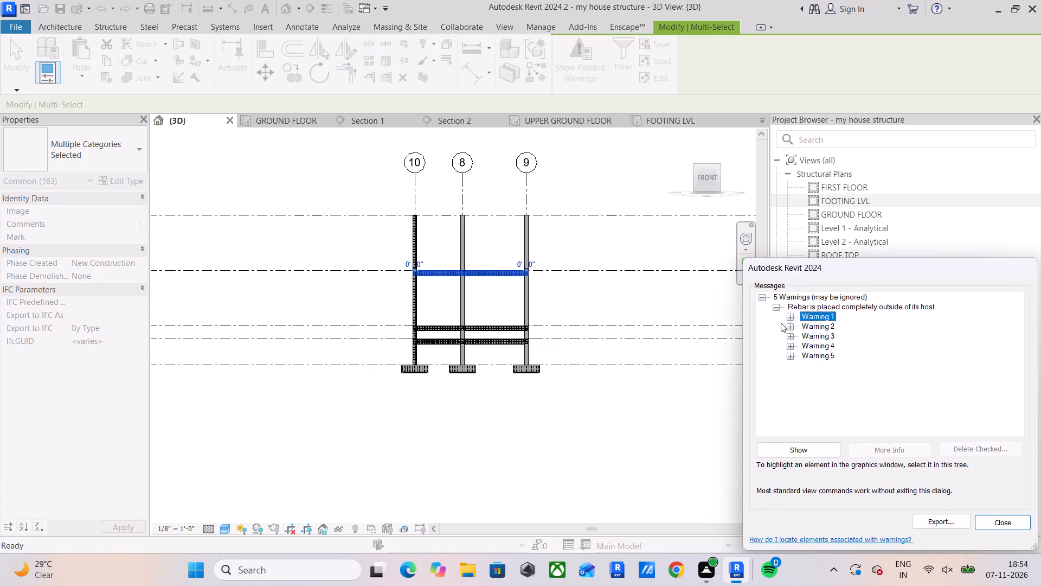
pyautogui.press('Escape')
# Isolate the stirrup set of the FIRST FLOOR beam between grids 10 and 8 in a section box.
pyautogui.keyDown('shift'); pyautogui.moveTo(419, 269); pyautogui.dragTo(511, 319, button='middle'); pyautogui.keyUp('shift')
pyautogui.scroll(10, 513, 318)
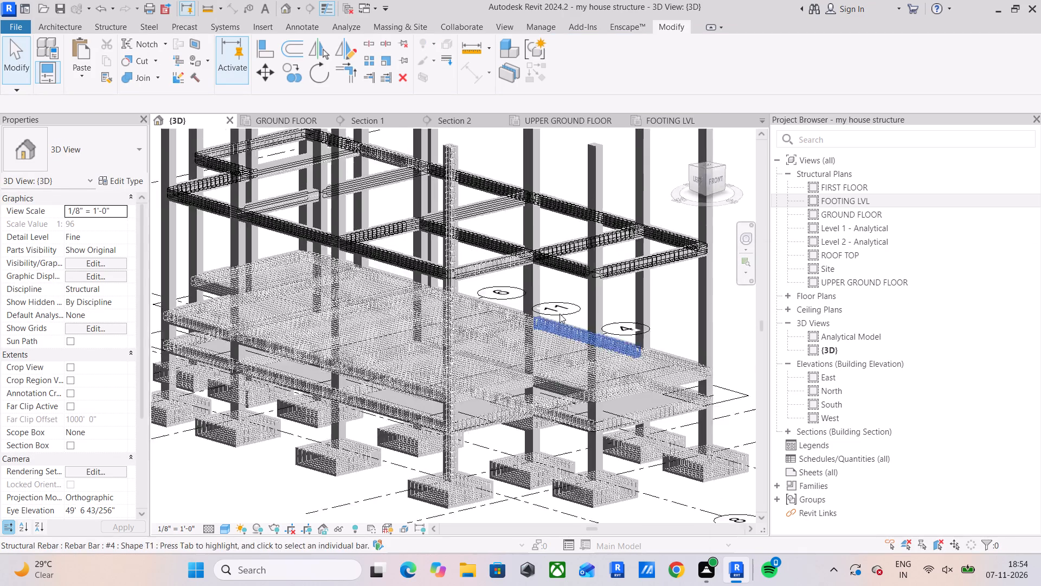
pyautogui.moveTo(535, 294); pyautogui.dragTo(485, 351, button='middle')
pyautogui.scroll(9, 438, 297)
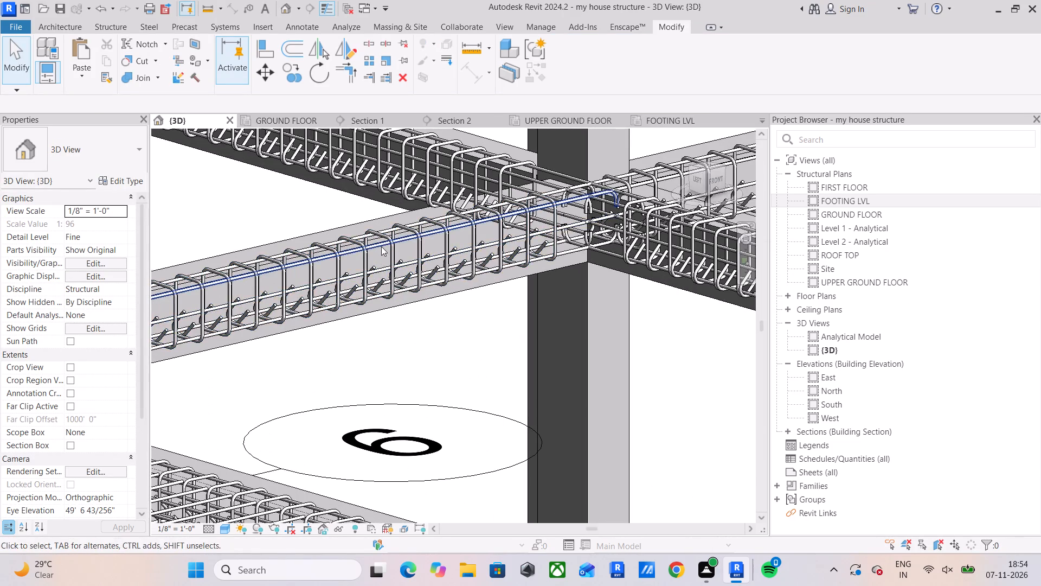
pyautogui.click(389, 253)
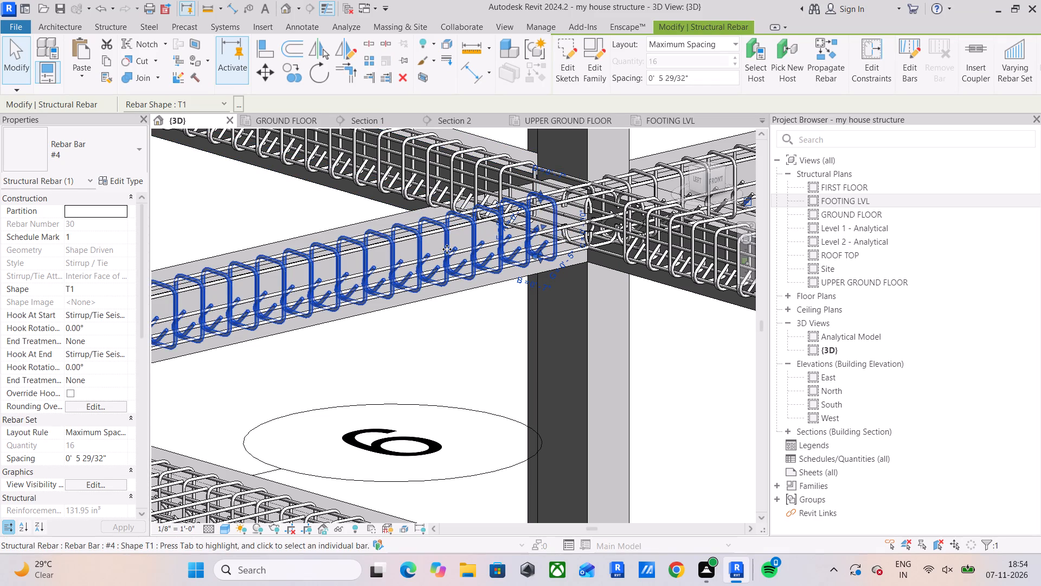
pyautogui.click(419, 75)
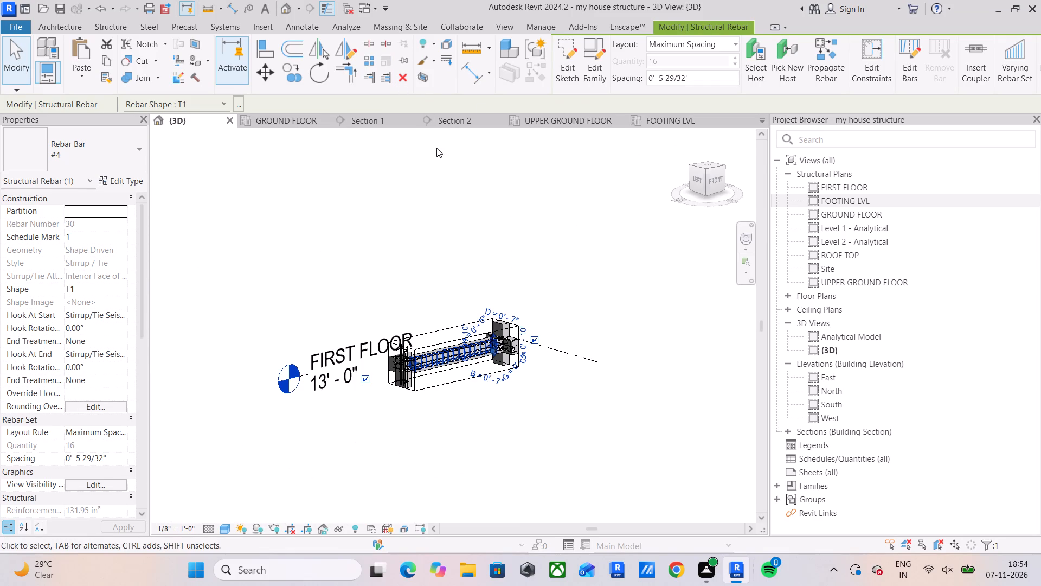
# Examine the stirrups and longitudinal bars along the FIRST FLOOR beam between grids 10 and 8, including both column joints.
pyautogui.click(714, 178)
pyautogui.scroll(5, 354, 308)
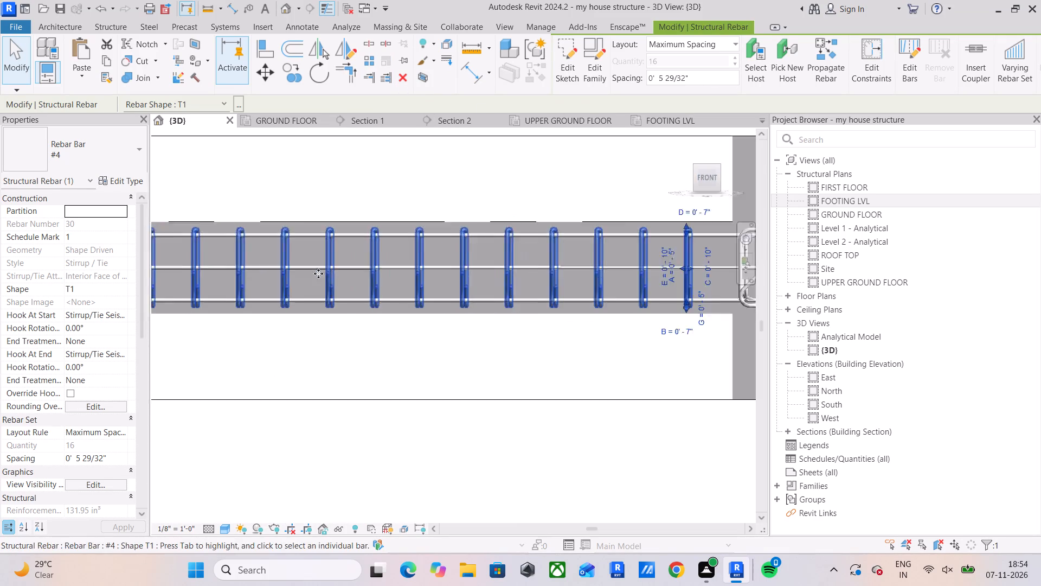
pyautogui.scroll(-3, 320, 276)
pyautogui.keyDown('shift'); pyautogui.moveTo(313, 288); pyautogui.dragTo(406, 330, button='middle'); pyautogui.keyUp('shift')
pyautogui.scroll(5, 285, 297)
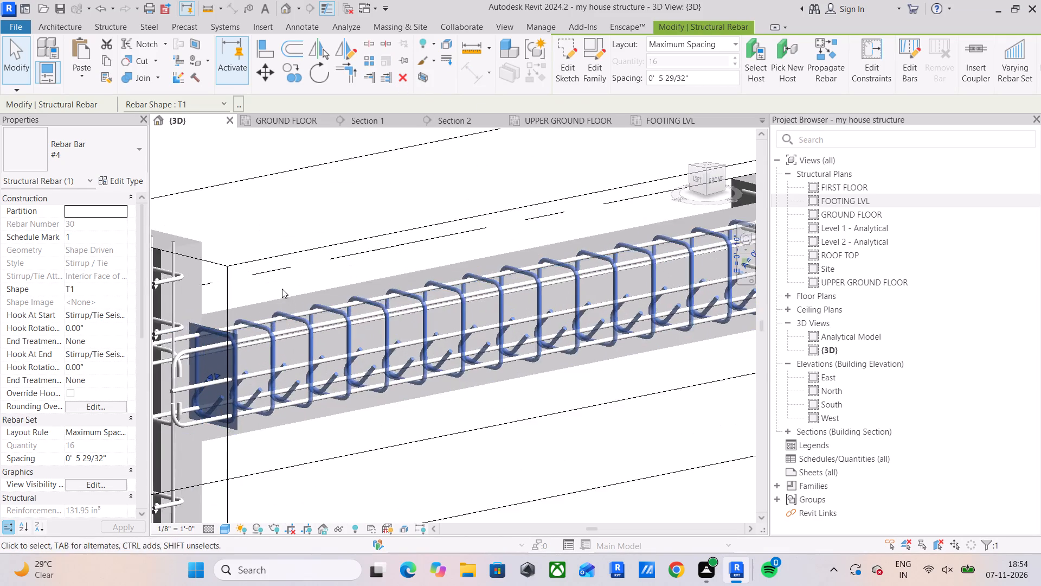
pyautogui.moveTo(285, 294); pyautogui.dragTo(356, 266, button='middle')
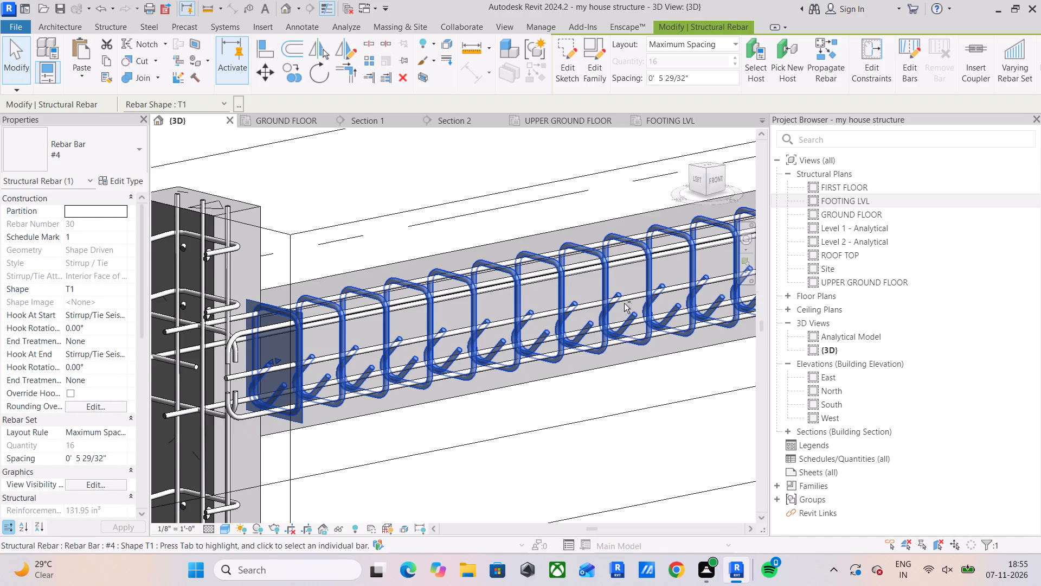
pyautogui.keyDown('shift'); pyautogui.moveTo(624, 303); pyautogui.dragTo(441, 298, button='middle'); pyautogui.keyUp('shift')
pyautogui.moveTo(480, 297); pyautogui.dragTo(292, 235, button='middle')
pyautogui.scroll(-3, 359, 270)
pyautogui.moveTo(423, 288); pyautogui.dragTo(343, 279, button='middle')
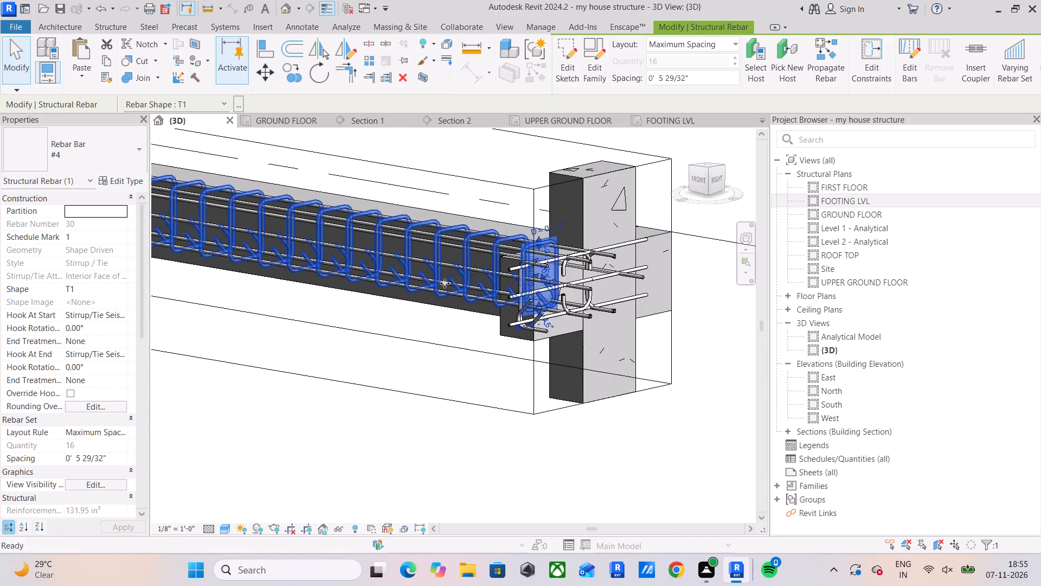
pyautogui.scroll(5, 563, 260)
pyautogui.click(695, 182)
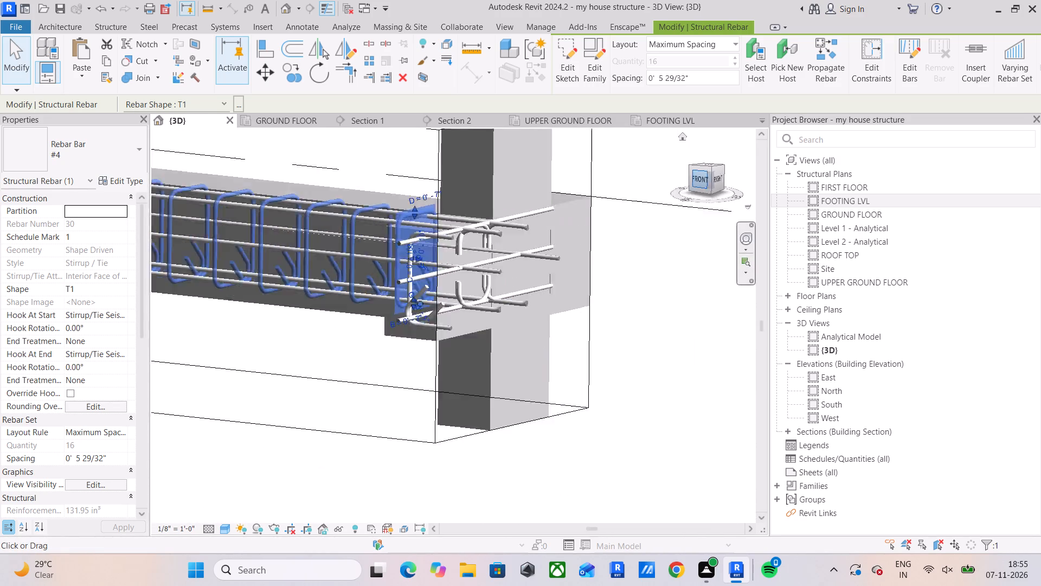
pyautogui.scroll(4, 502, 267)
pyautogui.moveTo(510, 275); pyautogui.dragTo(239, 272, button='middle')
pyautogui.scroll(1, 461, 282)
pyautogui.scroll(4, 618, 351)
pyautogui.moveTo(620, 345); pyautogui.dragTo(600, 347, button='middle')
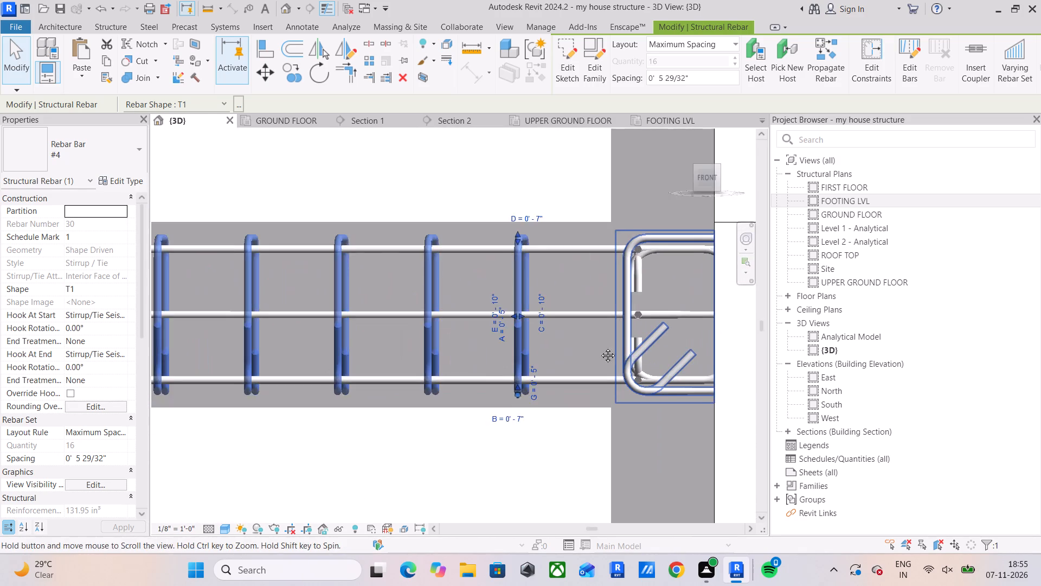
pyautogui.moveTo(600, 347); pyautogui.dragTo(476, 341, button='middle')
pyautogui.scroll(-14, 506, 292)
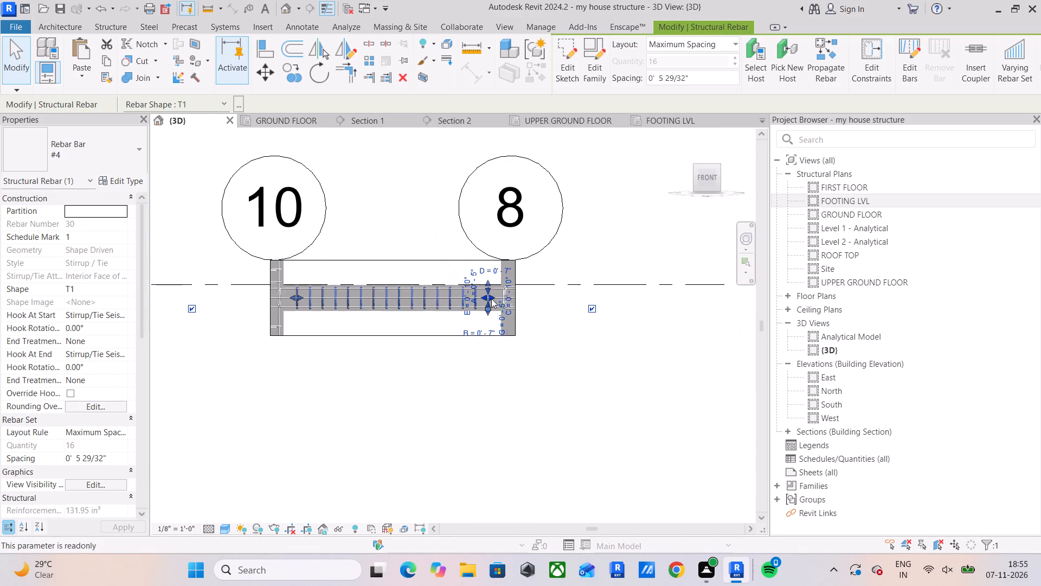
# Extend the section box past grid 9 to take in the adjoining FIRST FLOOR beam between grids 8 and 9.
pyautogui.scroll(-2, 490, 298)
pyautogui.click(448, 265)
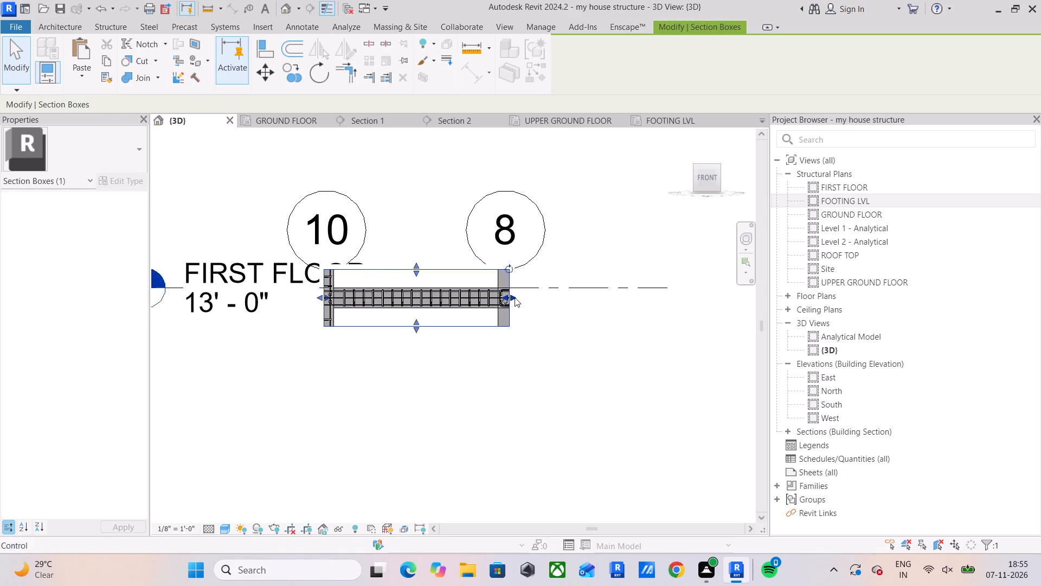
pyautogui.moveTo(515, 297); pyautogui.dragTo(704, 297)
pyautogui.moveTo(703, 298); pyautogui.dragTo(576, 303, button='middle')
pyautogui.scroll(9, 420, 308)
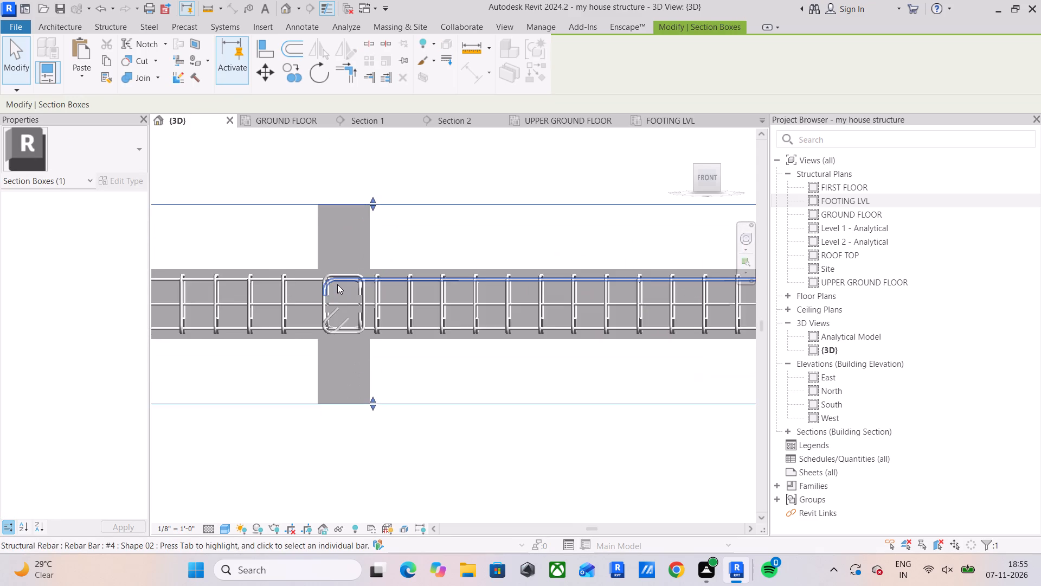
pyautogui.scroll(5, 337, 284)
pyautogui.scroll(-5, 337, 284)
pyautogui.moveTo(377, 297); pyautogui.dragTo(253, 302, button='middle')
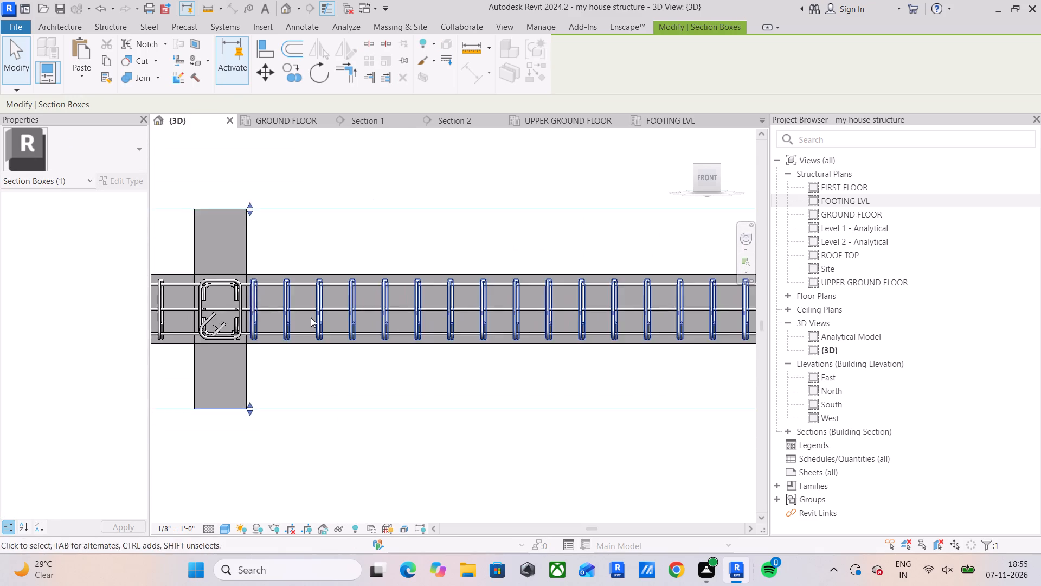
pyautogui.scroll(-6, 311, 317)
pyautogui.moveTo(395, 346); pyautogui.dragTo(317, 351, button='middle')
pyautogui.moveTo(519, 327); pyautogui.dragTo(652, 322)
# Examine the stirrups and bar ends of the FIRST FLOOR beam where it meets the grid 9 column.
pyautogui.scroll(-3, 652, 322)
pyautogui.middleClick(651, 322)
pyautogui.scroll(5, 585, 335)
pyautogui.scroll(4, 645, 324)
pyautogui.scroll(4, 511, 290)
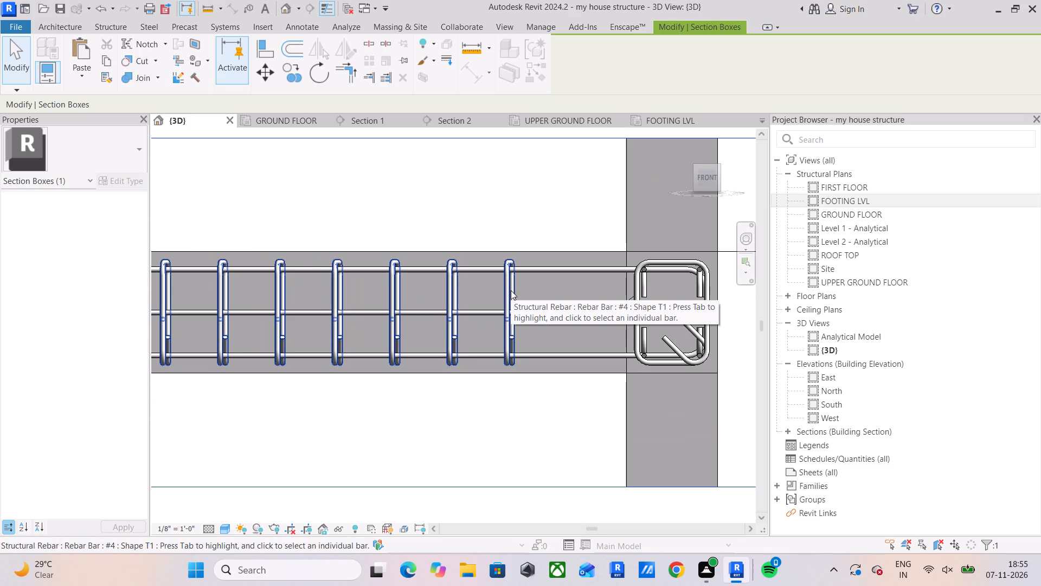
pyautogui.scroll(-5, 525, 282)
pyautogui.moveTo(524, 284); pyautogui.dragTo(574, 211, button='middle')
pyautogui.click(508, 307)
pyautogui.scroll(-4, 505, 318)
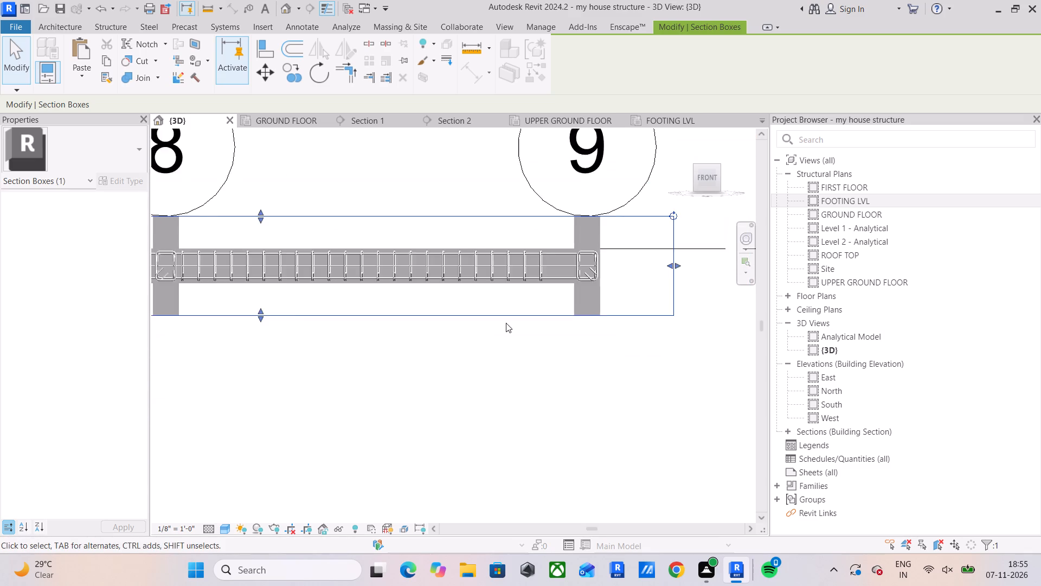
# Extend the section box downward to take in the UPPER GROUND FLOOR and GROUND FLOOR beams below the FIRST FLOOR.
pyautogui.scroll(-2, 506, 323)
pyautogui.moveTo(321, 322); pyautogui.dragTo(329, 510)
pyautogui.moveTo(371, 451); pyautogui.dragTo(435, 357, button='middle')
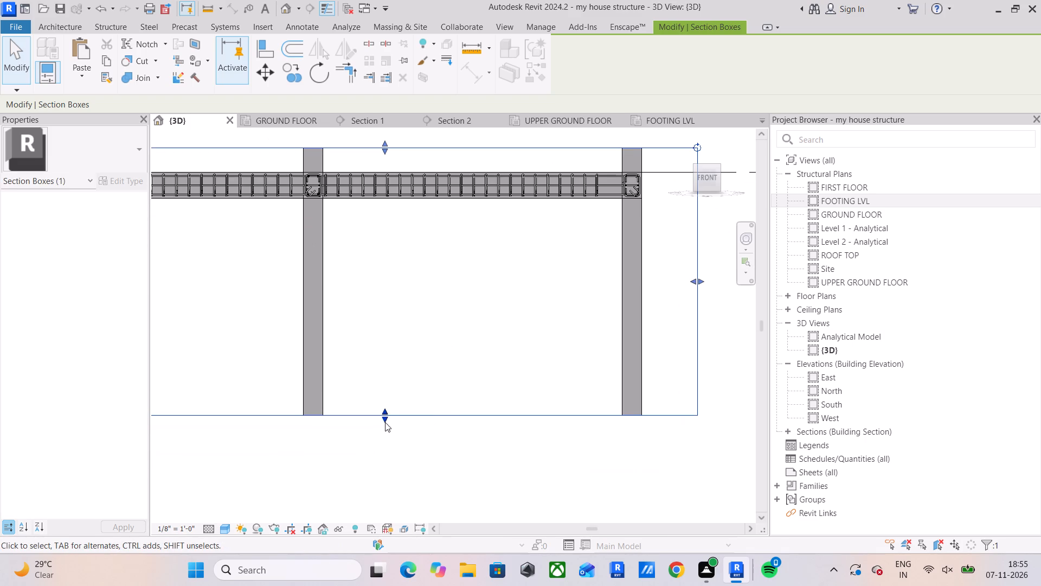
pyautogui.moveTo(385, 421); pyautogui.dragTo(391, 502)
pyautogui.moveTo(514, 472); pyautogui.dragTo(570, 388, button='middle')
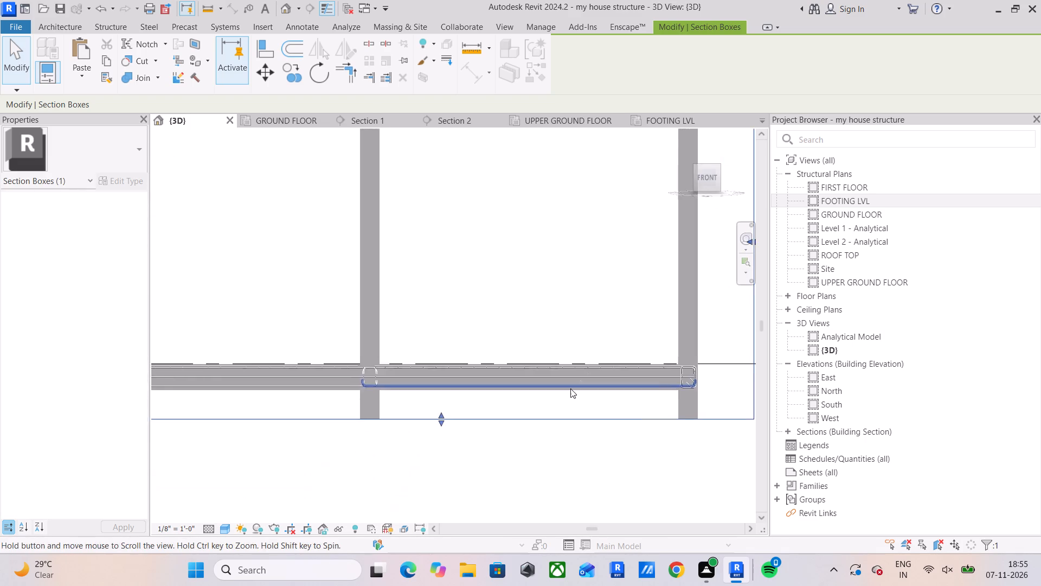
pyautogui.scroll(-2, 478, 387)
pyautogui.moveTo(478, 387); pyautogui.dragTo(603, 387, button='middle')
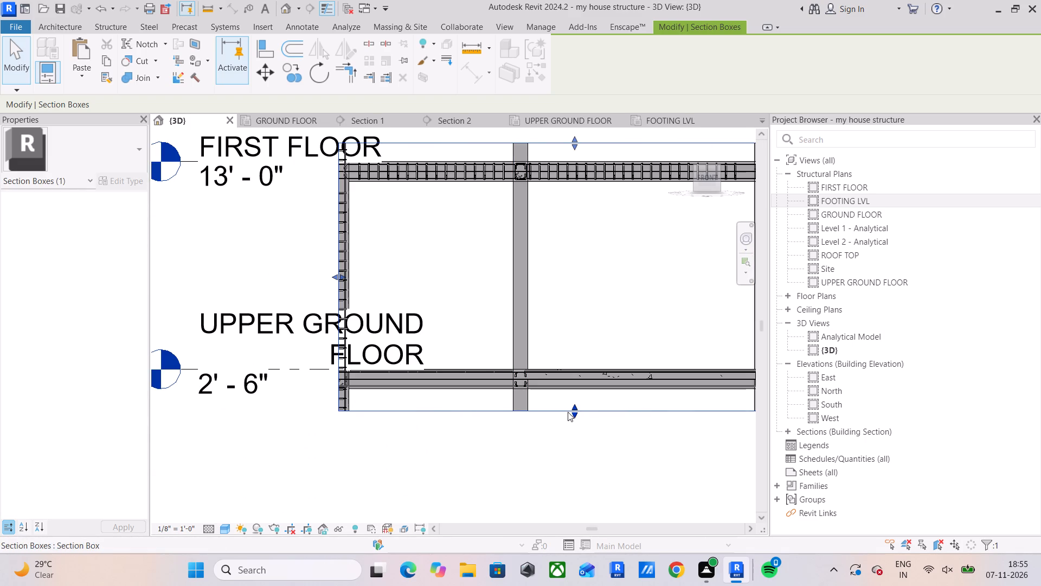
pyautogui.moveTo(574, 417); pyautogui.dragTo(570, 461)
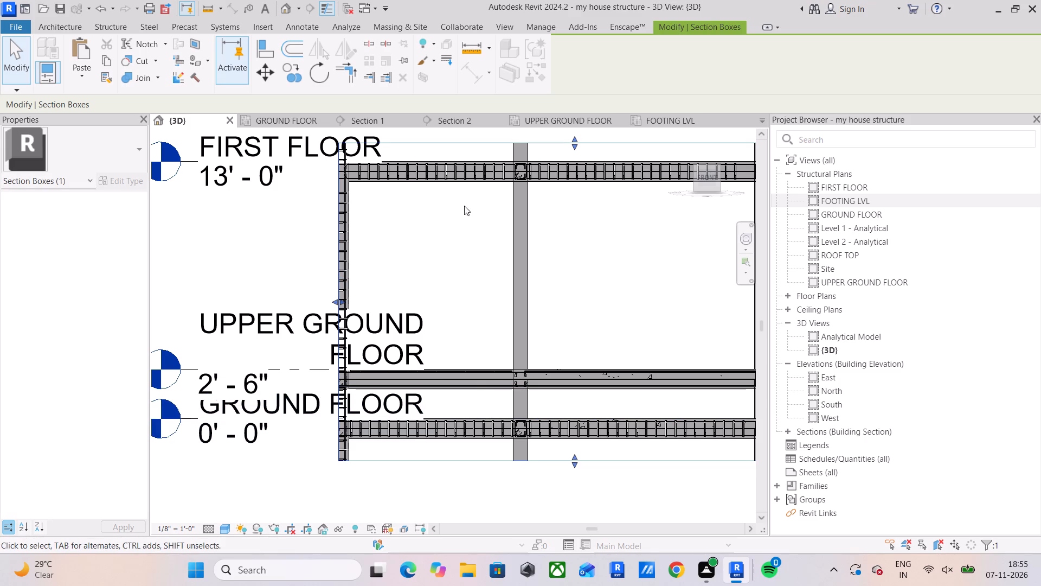
# Copy the GROUND FLOOR beam's stirrup set between grids 10 and 8 up to the UPPER GROUND FLOOR beam.
pyautogui.scroll(4, 389, 422)
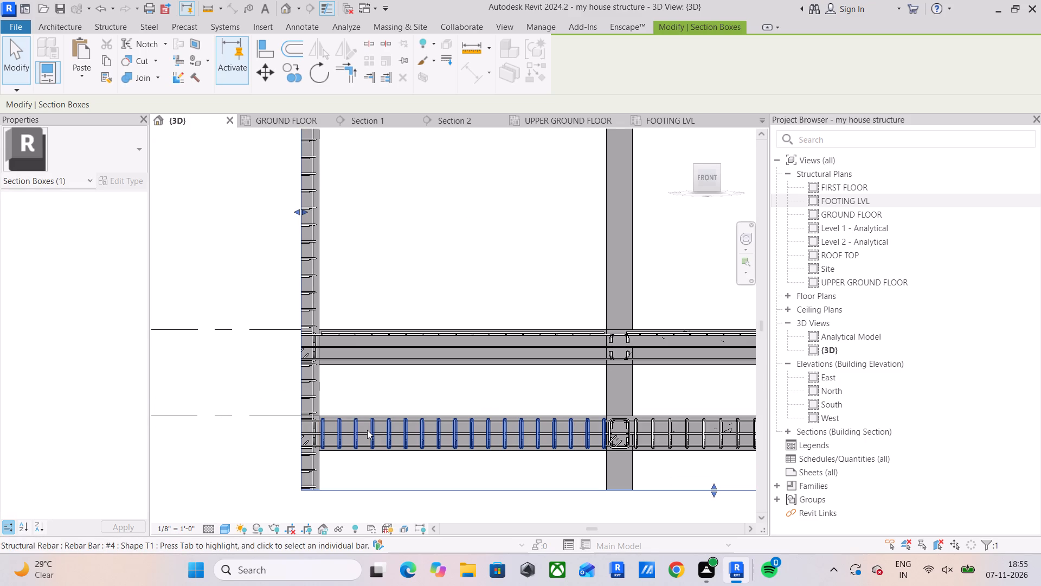
pyautogui.click(371, 426)
pyautogui.click(297, 78)
pyautogui.scroll(5, 358, 457)
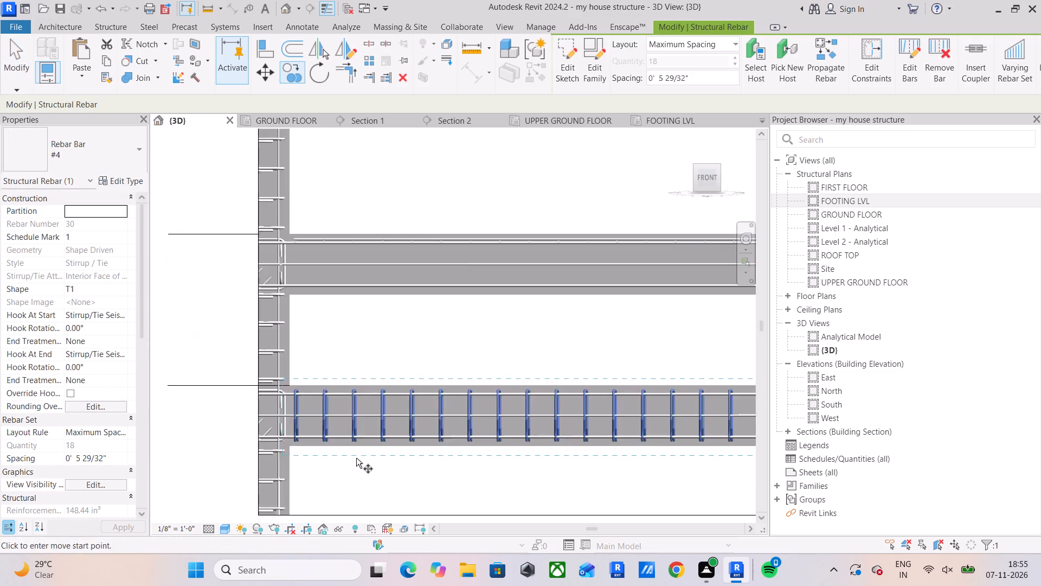
pyautogui.moveTo(281, 372); pyautogui.dragTo(285, 364)
pyautogui.moveTo(303, 265); pyautogui.dragTo(297, 390, button='middle')
pyautogui.scroll(4, 286, 362)
pyautogui.click(268, 298)
pyautogui.scroll(-8, 277, 309)
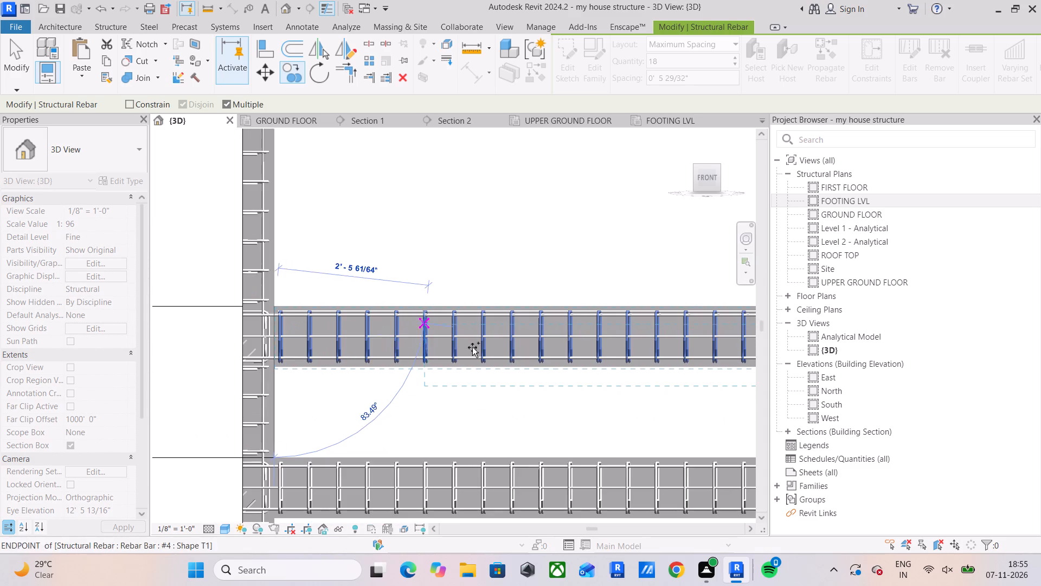
pyautogui.moveTo(421, 362); pyautogui.dragTo(210, 364, button='middle')
pyautogui.press('Escape')
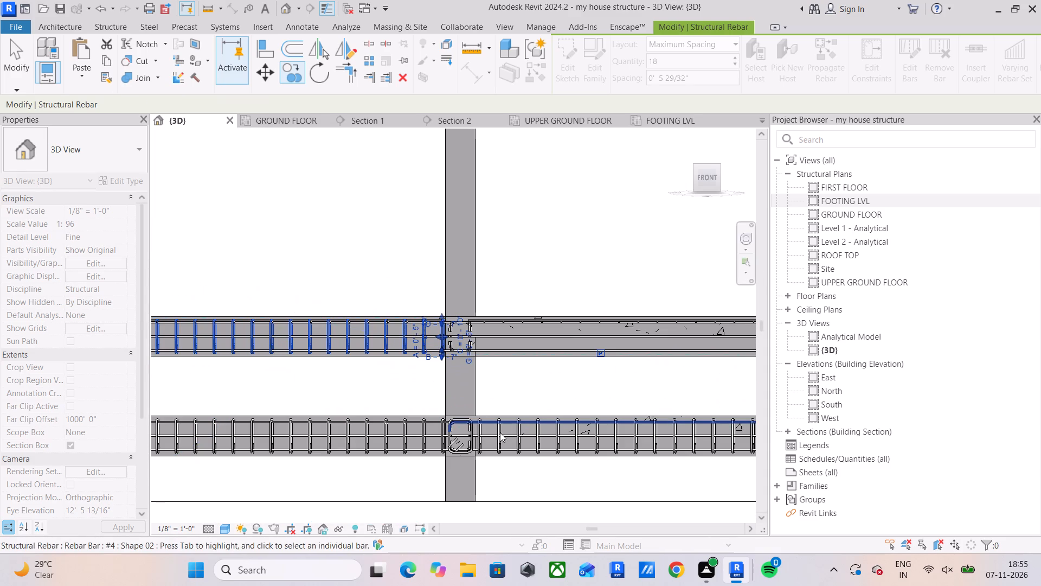
# Copy the GROUND FLOOR beam's stirrup set between grids 8 and 9 up 2' - 6" to the UPPER GROUND FLOOR beam.
pyautogui.click(502, 433)
pyautogui.click(288, 71)
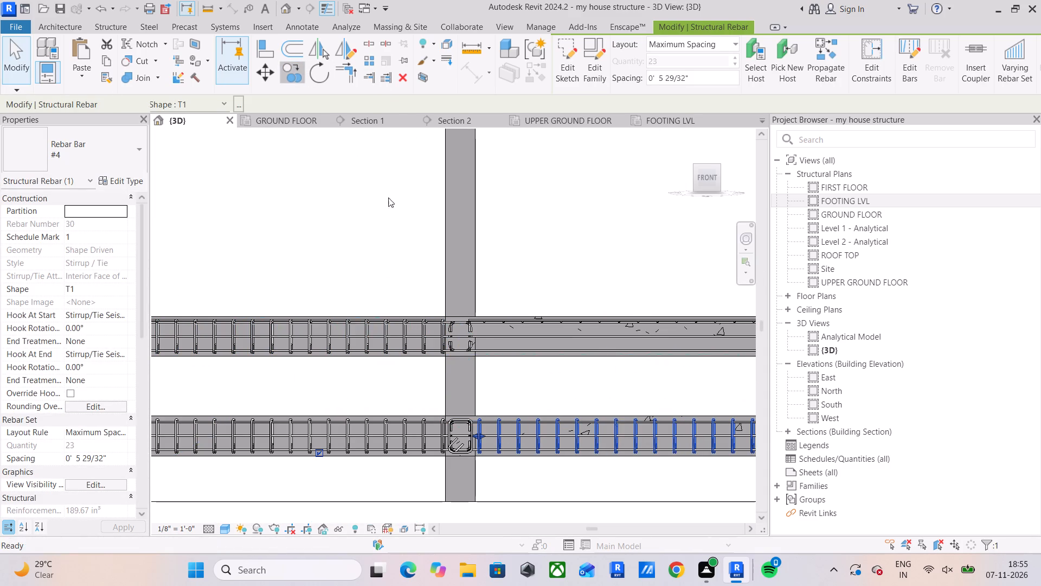
pyautogui.scroll(5, 524, 402)
pyautogui.moveTo(433, 428); pyautogui.dragTo(448, 404)
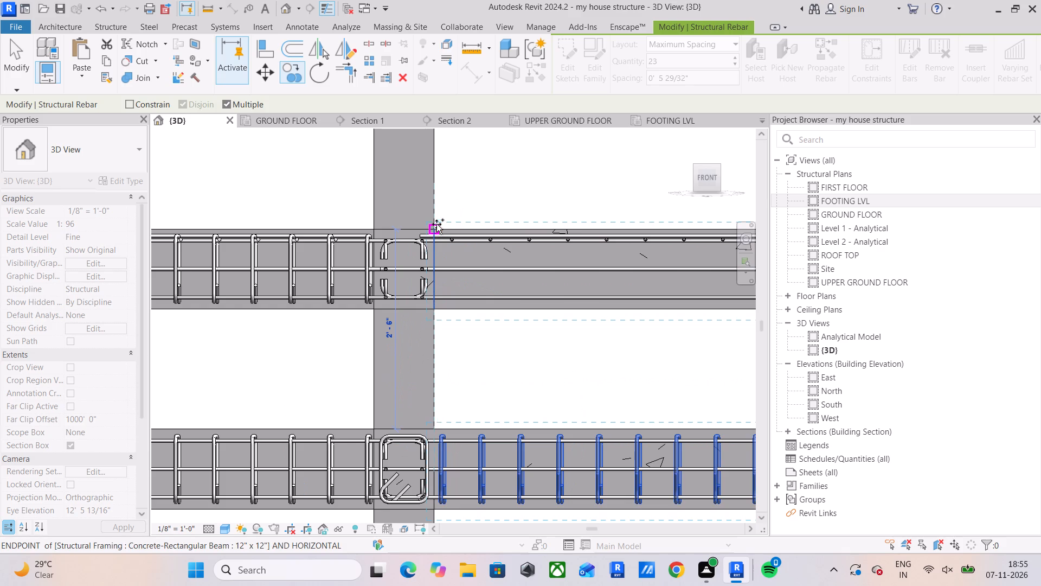
pyautogui.click(436, 224)
pyautogui.scroll(-5, 516, 292)
pyautogui.moveTo(420, 345); pyautogui.dragTo(272, 366, button='middle')
pyautogui.scroll(-2, 739, 381)
pyautogui.moveTo(507, 381); pyautogui.dragTo(374, 381, button='middle')
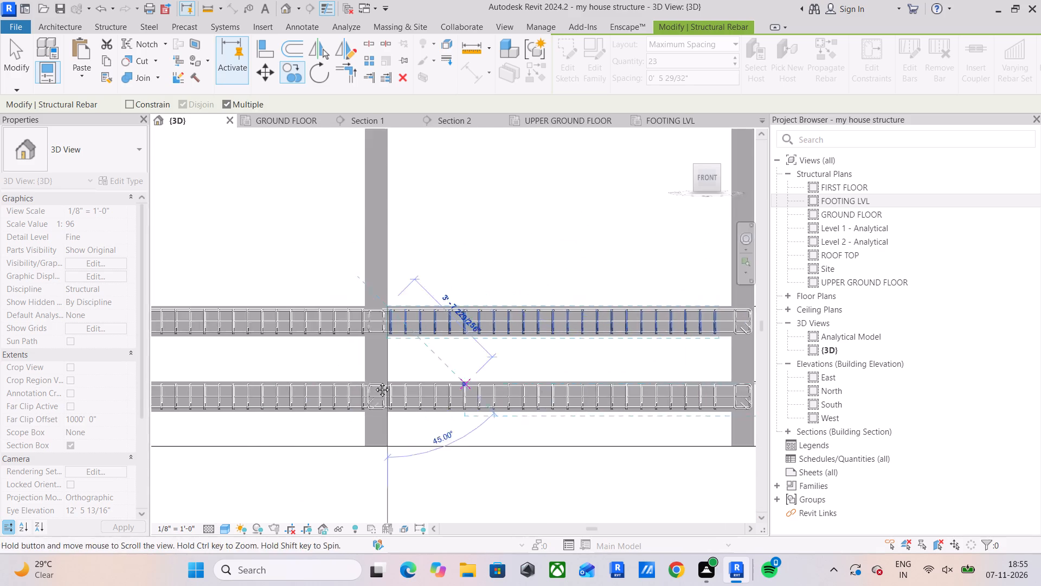
pyautogui.moveTo(374, 381); pyautogui.dragTo(356, 380, button='middle')
pyautogui.scroll(4, 663, 328)
pyautogui.press('Escape')
pyautogui.scroll(6, 552, 295)
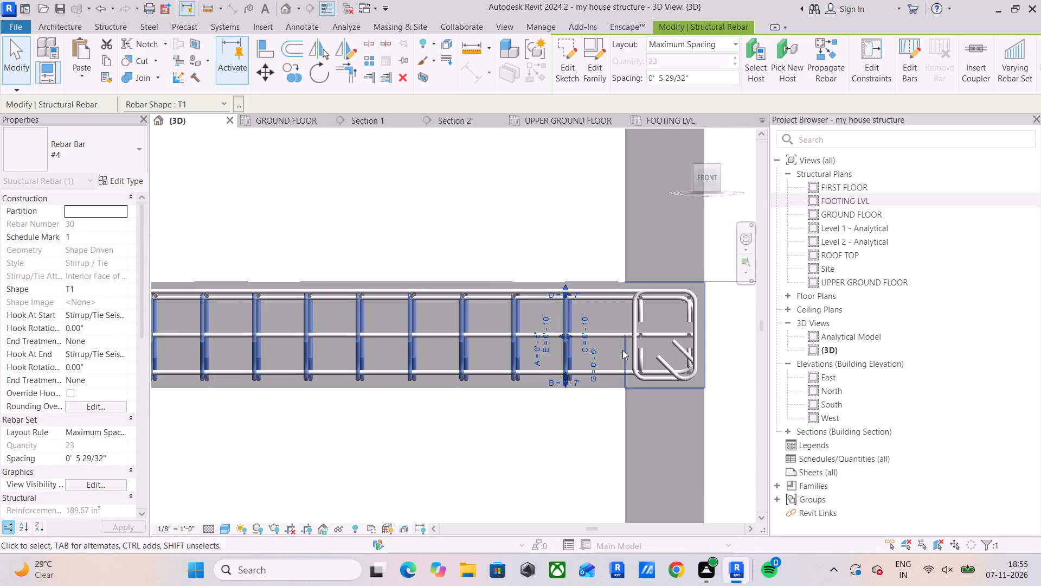
pyautogui.scroll(3, 622, 350)
pyautogui.scroll(-10, 624, 348)
# Delete the stirrup set of the FIRST FLOOR beam between grids 8 and 9.
pyautogui.moveTo(617, 346); pyautogui.dragTo(620, 536, button='middle')
pyautogui.scroll(-5, 605, 416)
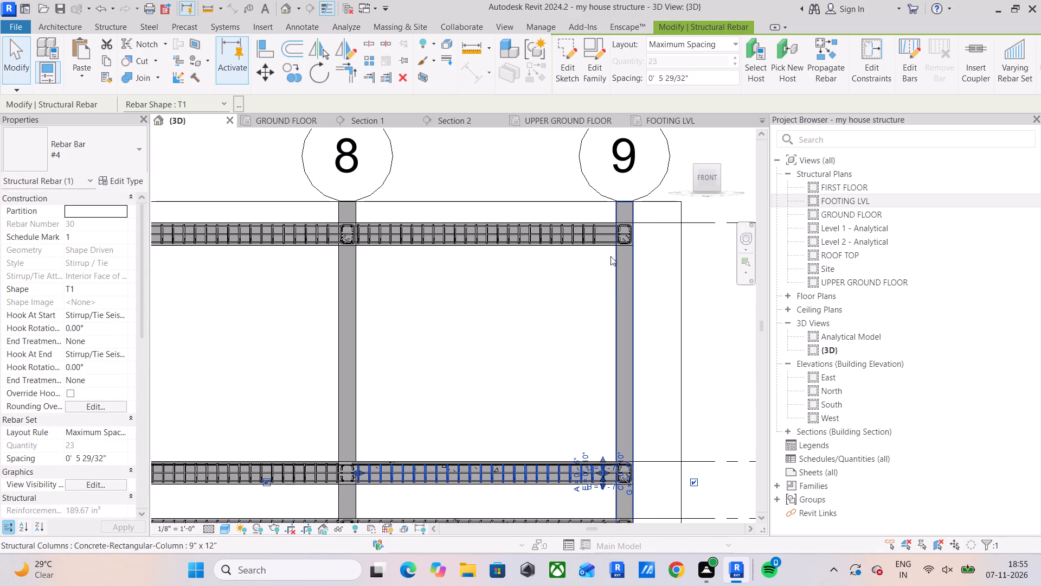
pyautogui.click(593, 231)
pyautogui.press('Delete')
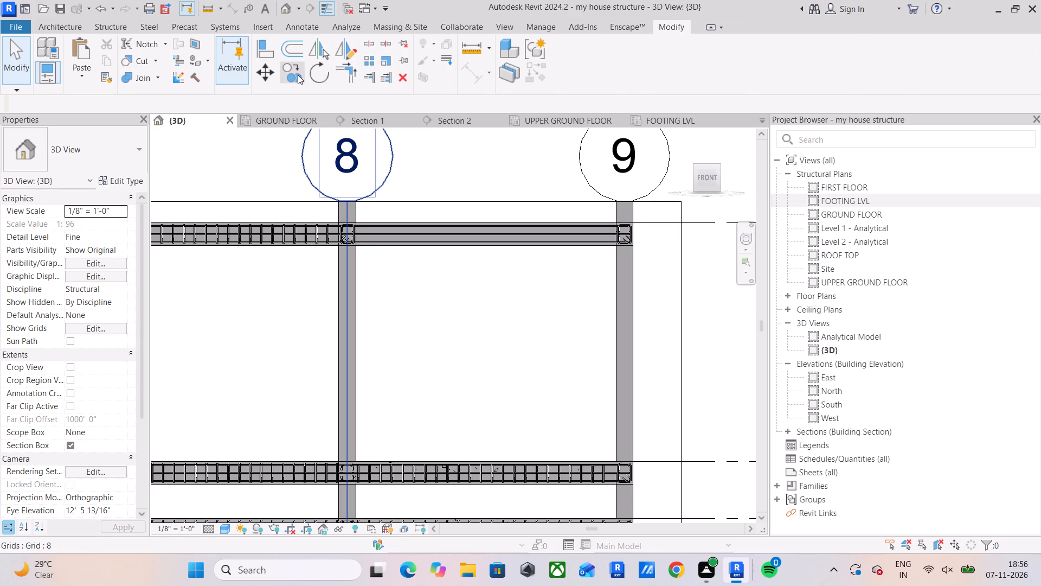
# Copy the UPPER GROUND FLOOR beam's stirrup set between grids 8 and 9 up to the FIRST FLOOR beam, using the beam's top corner at grid 8.
pyautogui.scroll(5, 378, 455)
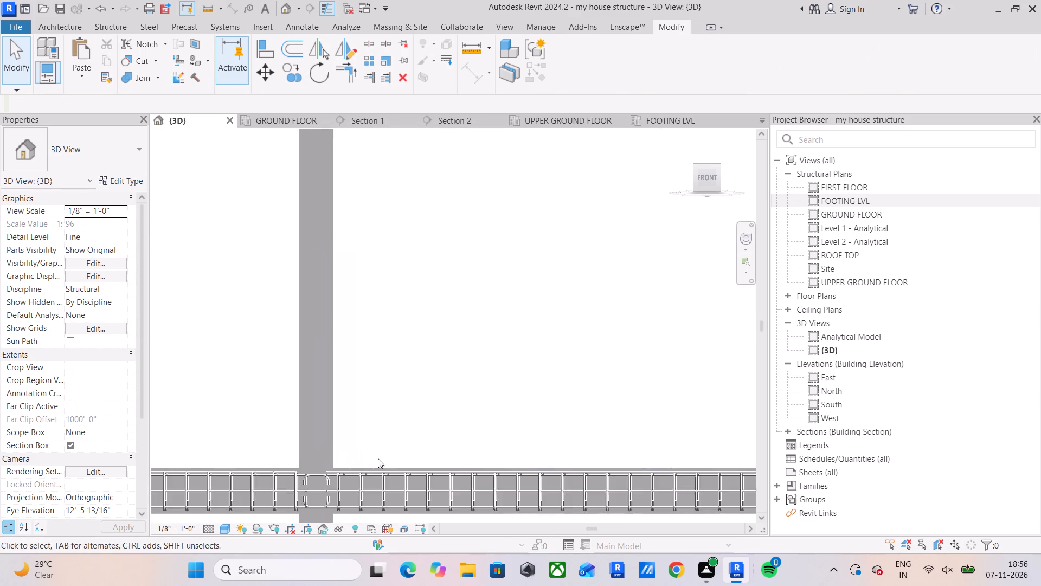
pyautogui.moveTo(381, 487); pyautogui.dragTo(385, 477)
pyautogui.click(286, 71)
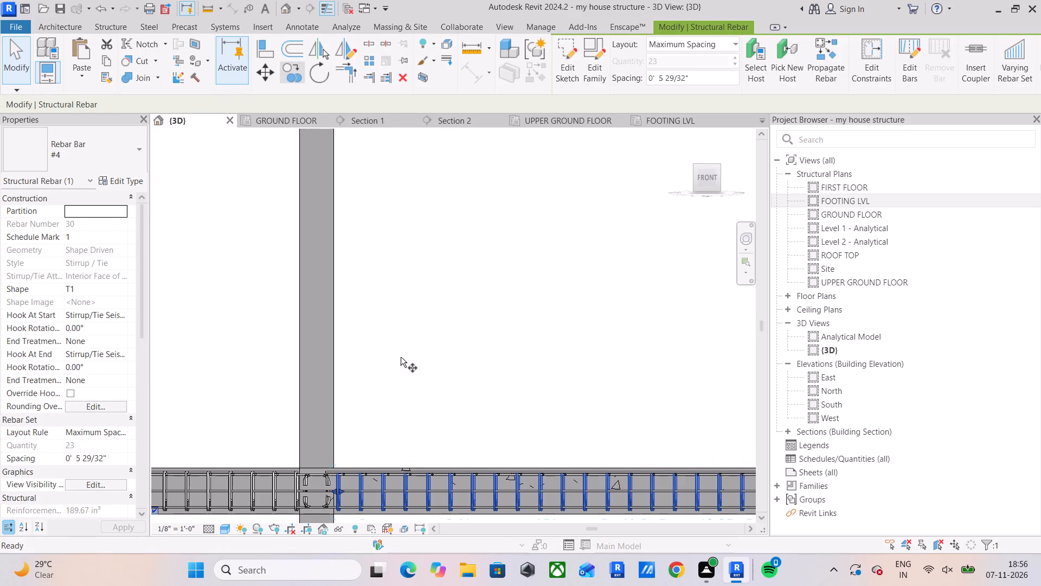
pyautogui.scroll(5, 400, 394)
pyautogui.moveTo(363, 449); pyautogui.dragTo(431, 169, button='middle')
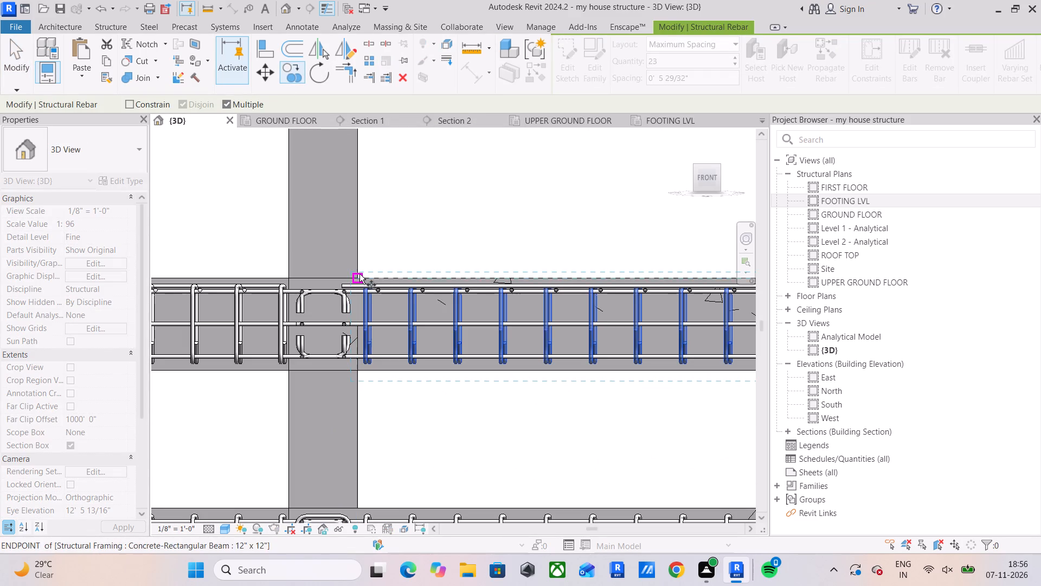
pyautogui.moveTo(358, 277); pyautogui.dragTo(362, 271)
pyautogui.scroll(-6, 400, 197)
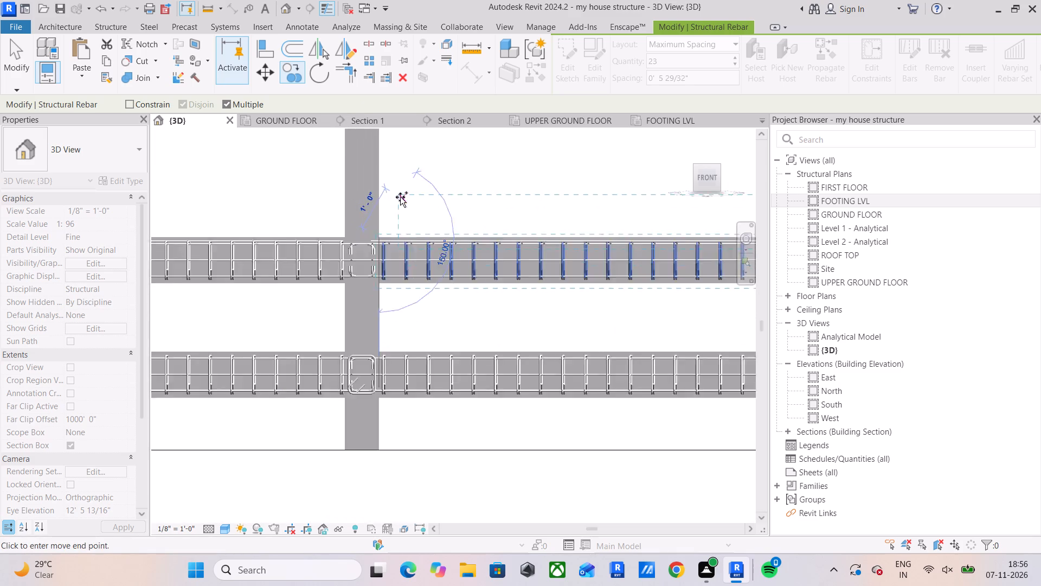
pyautogui.moveTo(389, 202); pyautogui.dragTo(377, 474, button='middle')
pyautogui.scroll(-4, 382, 342)
pyautogui.moveTo(385, 337); pyautogui.dragTo(388, 447, button='middle')
pyautogui.scroll(11, 398, 319)
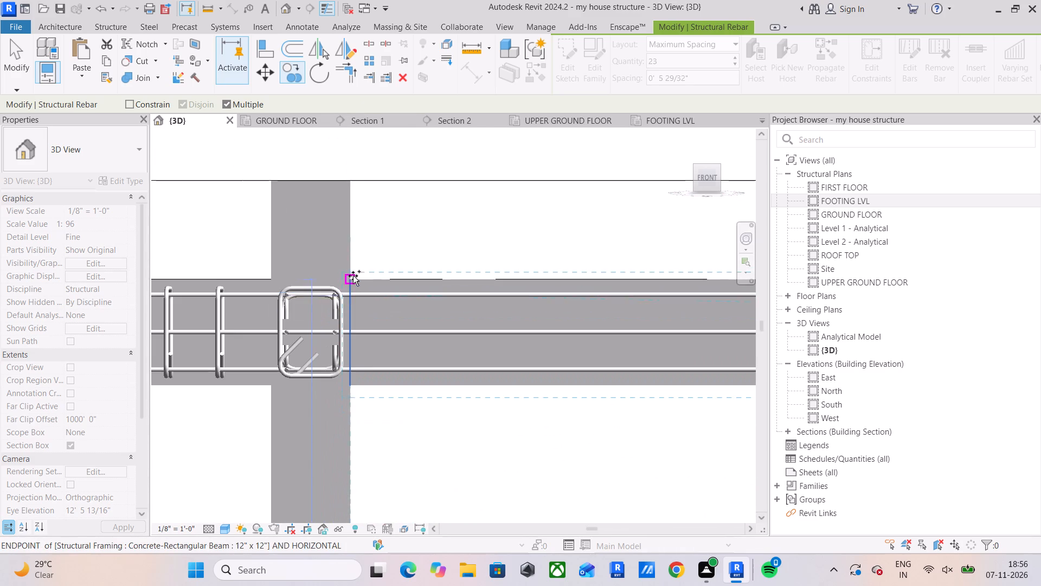
pyautogui.click(353, 275)
pyautogui.scroll(-5, 385, 305)
pyautogui.moveTo(449, 328); pyautogui.dragTo(217, 291, button='middle')
pyautogui.scroll(-4, 295, 312)
pyautogui.middleClick(364, 321)
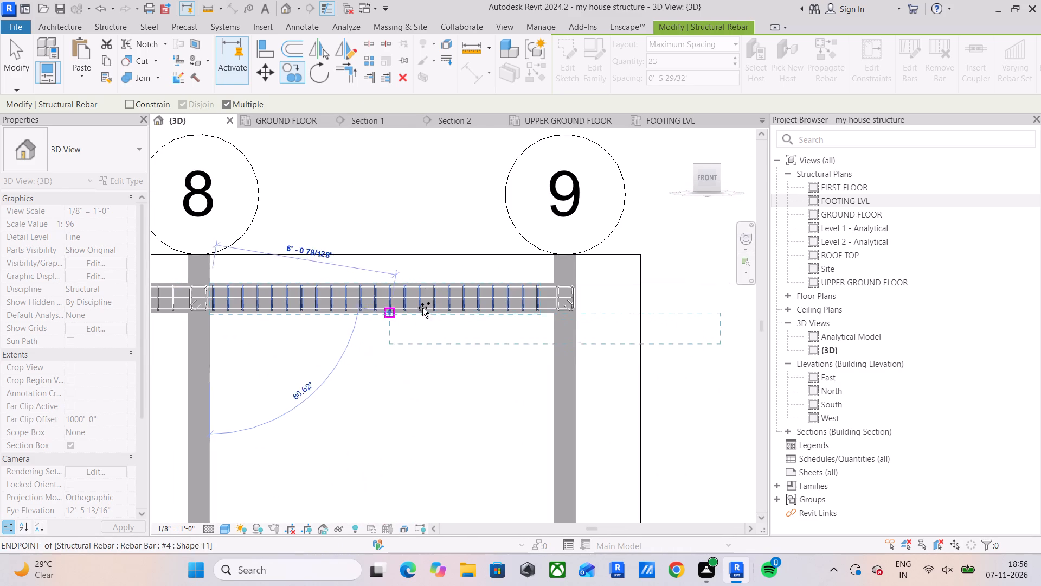
pyautogui.moveTo(577, 317); pyautogui.dragTo(676, 292, button='middle')
pyautogui.moveTo(364, 301); pyautogui.dragTo(579, 310, button='middle')
pyautogui.scroll(-3, 491, 319)
pyautogui.press('Escape')
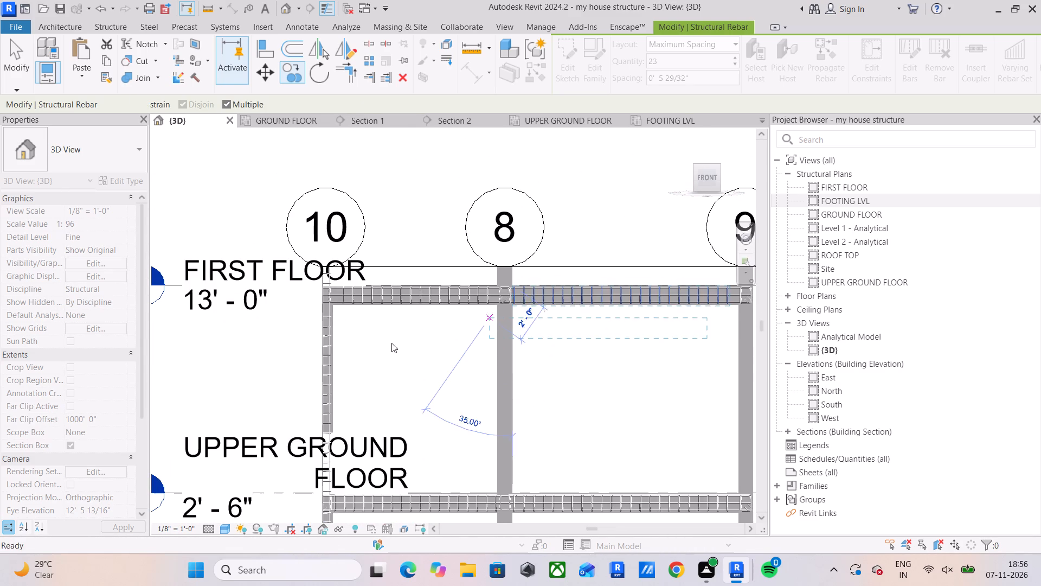
# Delete the stirrup set of the FIRST FLOOR beam between grids 10 and 8.
pyautogui.moveTo(394, 348); pyautogui.dragTo(427, 289, button='middle')
pyautogui.click(437, 236)
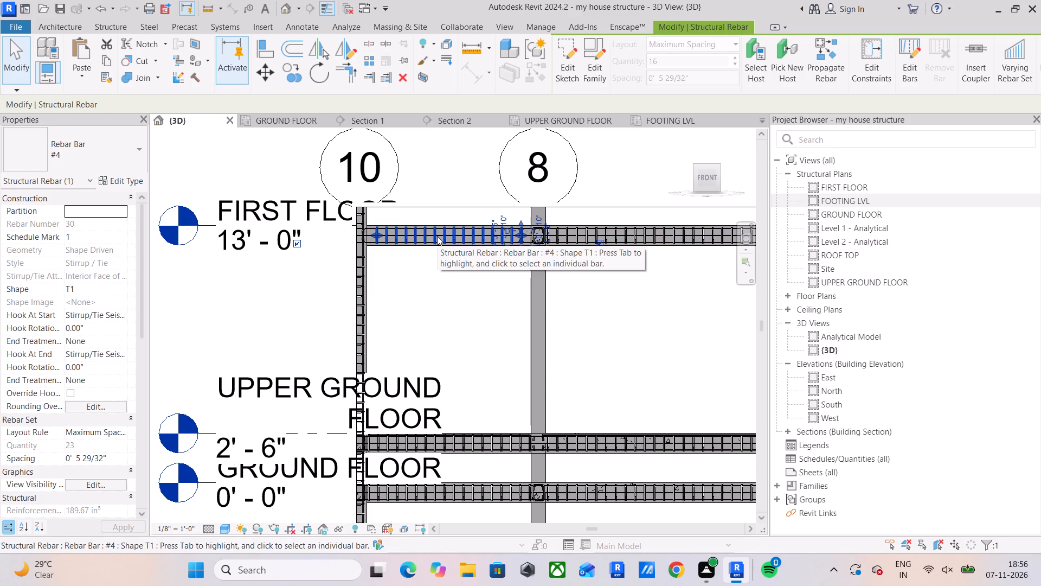
pyautogui.press('Delete')
# Copy the UPPER GROUND FLOOR beam's stirrup set between grids 10 and 8 up to the FIRST FLOOR beam, starting at the grid 10 column face.
pyautogui.scroll(4, 407, 444)
pyautogui.click(407, 444)
pyautogui.click(295, 65)
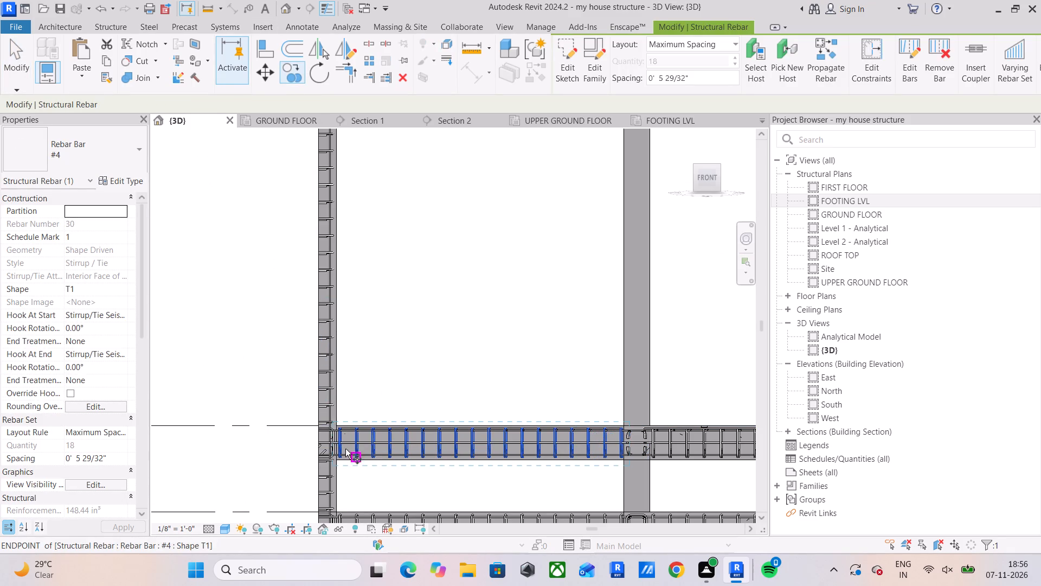
pyautogui.click(340, 422)
pyautogui.scroll(-4, 359, 271)
pyautogui.moveTo(359, 271); pyautogui.dragTo(357, 478, button='middle')
pyautogui.scroll(5, 341, 357)
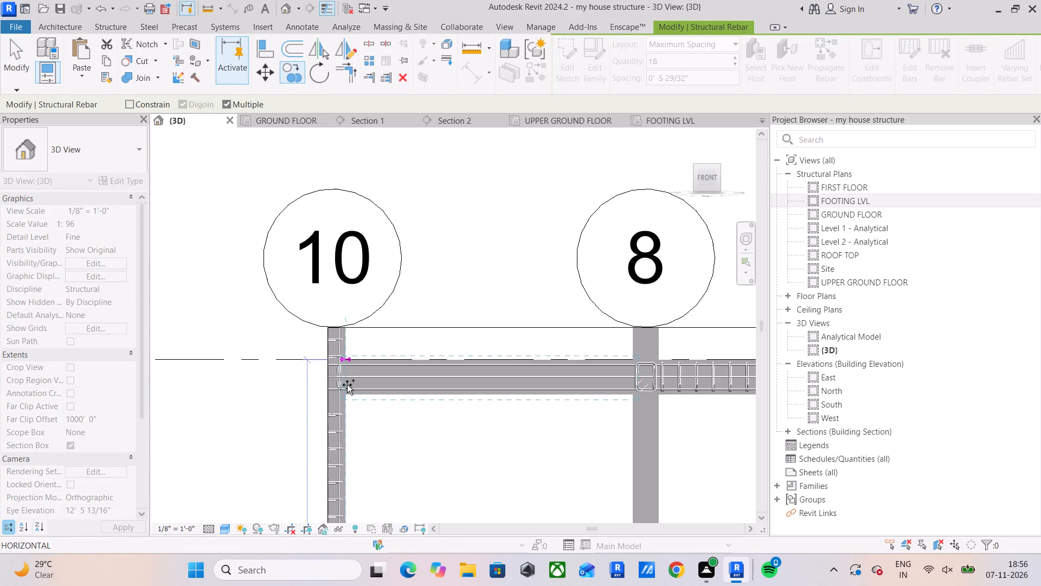
pyautogui.scroll(4, 347, 385)
pyautogui.click(343, 330)
pyautogui.scroll(-1, 426, 400)
pyautogui.press('Escape')
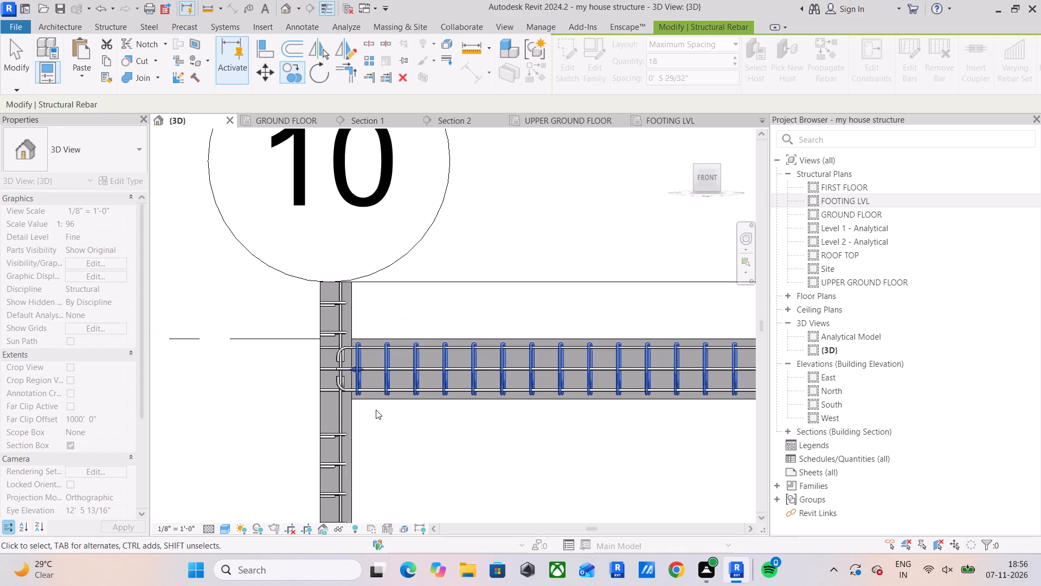
pyautogui.scroll(-3, 376, 410)
pyautogui.moveTo(393, 418); pyautogui.dragTo(416, 310, button='middle')
pyautogui.press('Escape')
pyautogui.press('Escape')
# Extend the section box outward past grid 10 to expose the full width of the grid 10 column.
pyautogui.scroll(-4, 428, 417)
pyautogui.moveTo(436, 413); pyautogui.dragTo(458, 309, button='middle')
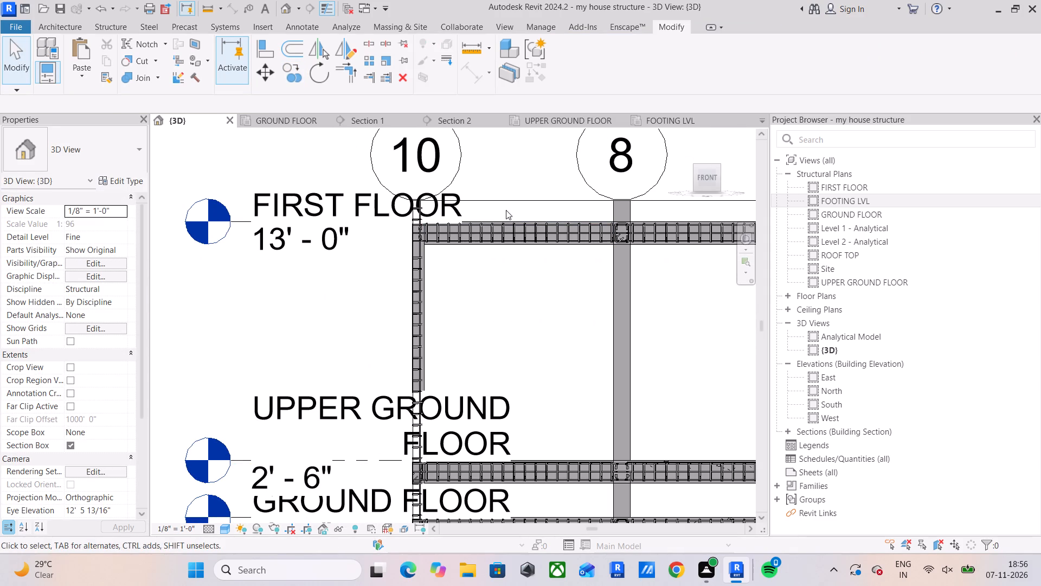
pyautogui.click(509, 201)
pyautogui.moveTo(409, 380); pyautogui.dragTo(328, 378)
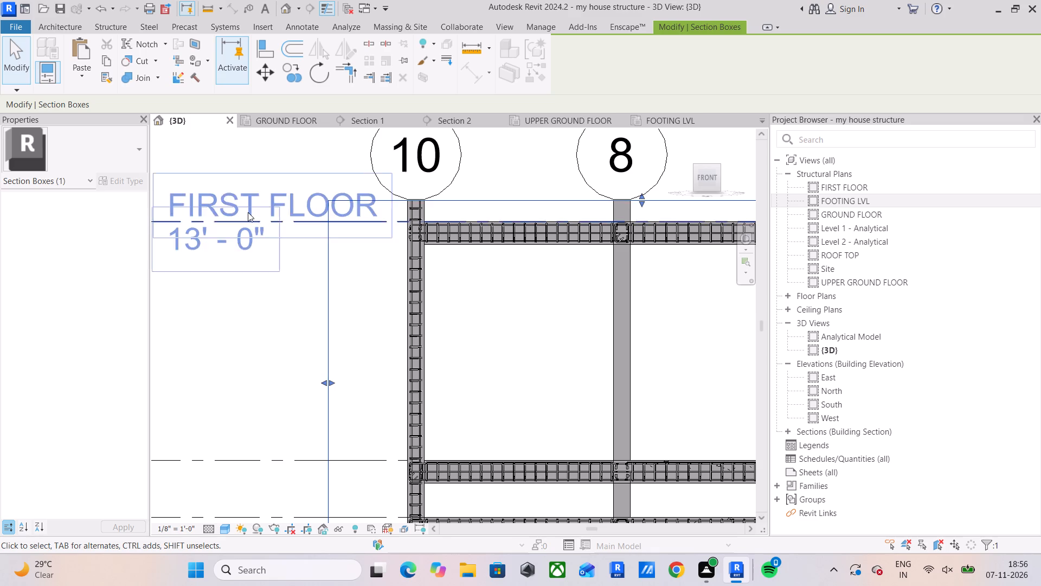
# Align the FIRST FLOOR beam's top bar end at the grid 10 column with the outer bar end in the UPPER GROUND FLOOR joint.
pyautogui.click(274, 49)
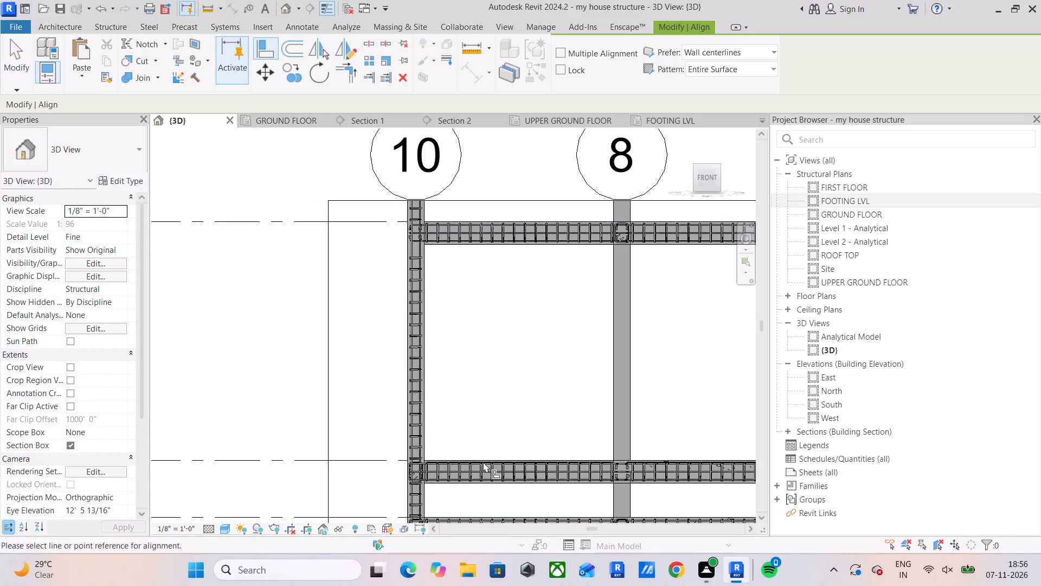
pyautogui.scroll(1, 473, 459)
pyautogui.moveTo(489, 415); pyautogui.dragTo(502, 352, button='middle')
pyautogui.scroll(20, 419, 402)
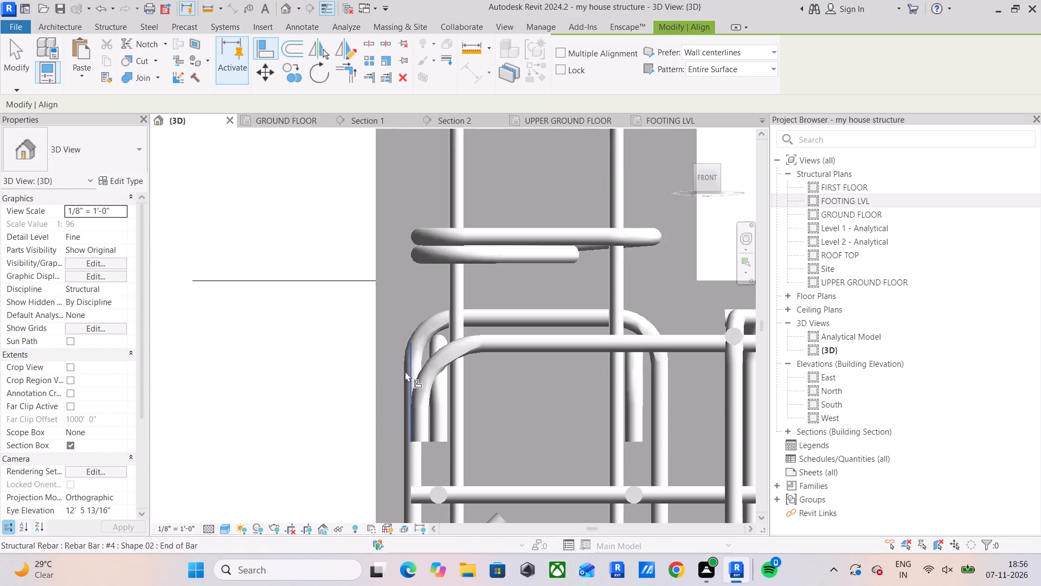
pyautogui.scroll(4, 415, 405)
pyautogui.click(410, 412)
pyautogui.scroll(-10, 410, 405)
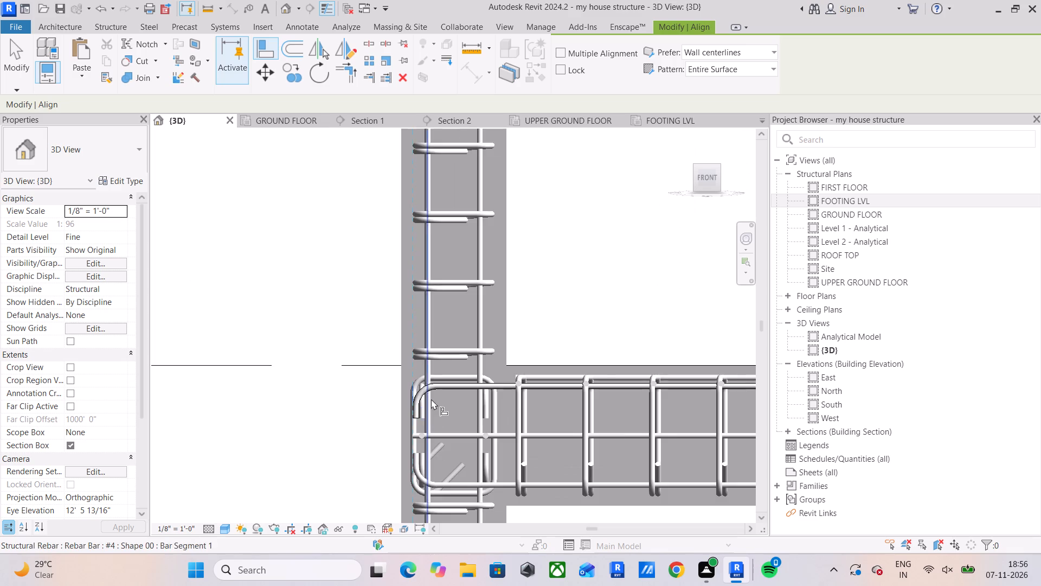
pyautogui.scroll(-9, 431, 399)
pyautogui.moveTo(457, 352); pyautogui.dragTo(494, 537, button='middle')
pyautogui.moveTo(519, 447); pyautogui.dragTo(579, 585, button='middle')
pyautogui.moveTo(565, 313); pyautogui.dragTo(587, 573, button='middle')
pyautogui.scroll(3, 551, 349)
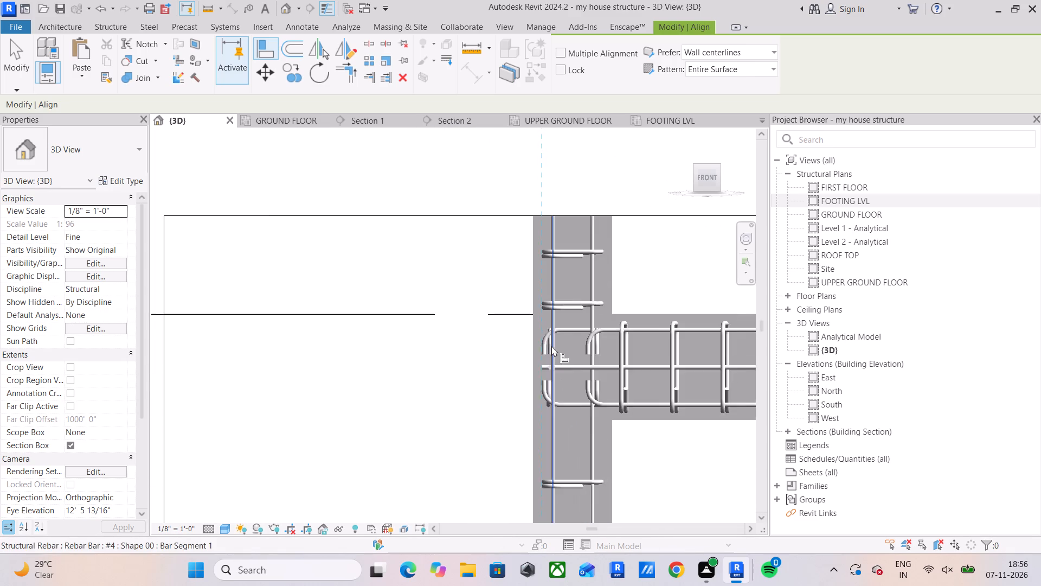
pyautogui.scroll(6, 551, 346)
pyautogui.click(595, 345)
# Align the bottom and middle bar ends of the FIRST FLOOR beam at grid 10 with the outermost bar ends in that column joint.
pyautogui.moveTo(502, 344); pyautogui.dragTo(502, 349)
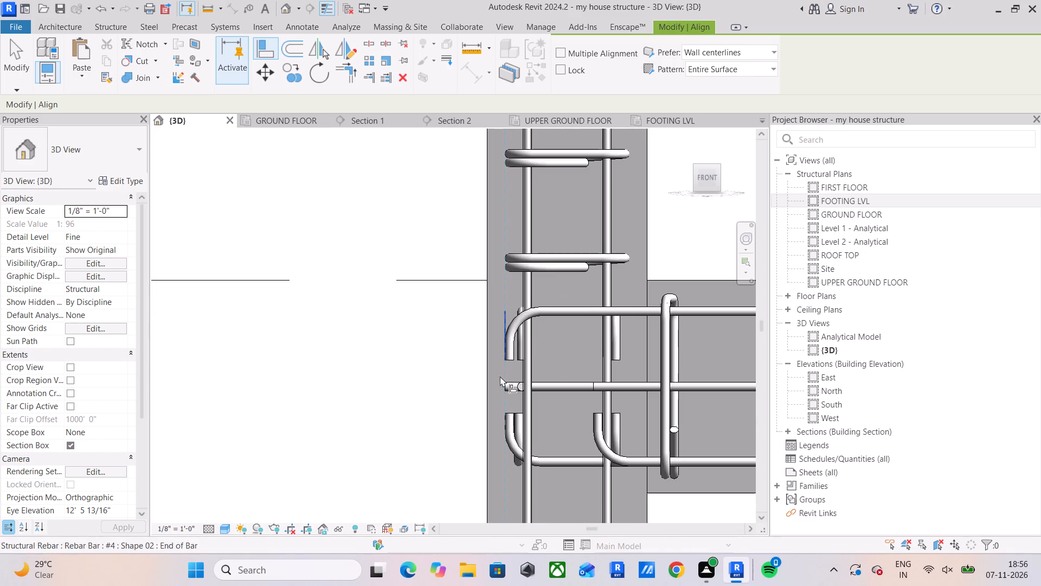
pyautogui.click(589, 424)
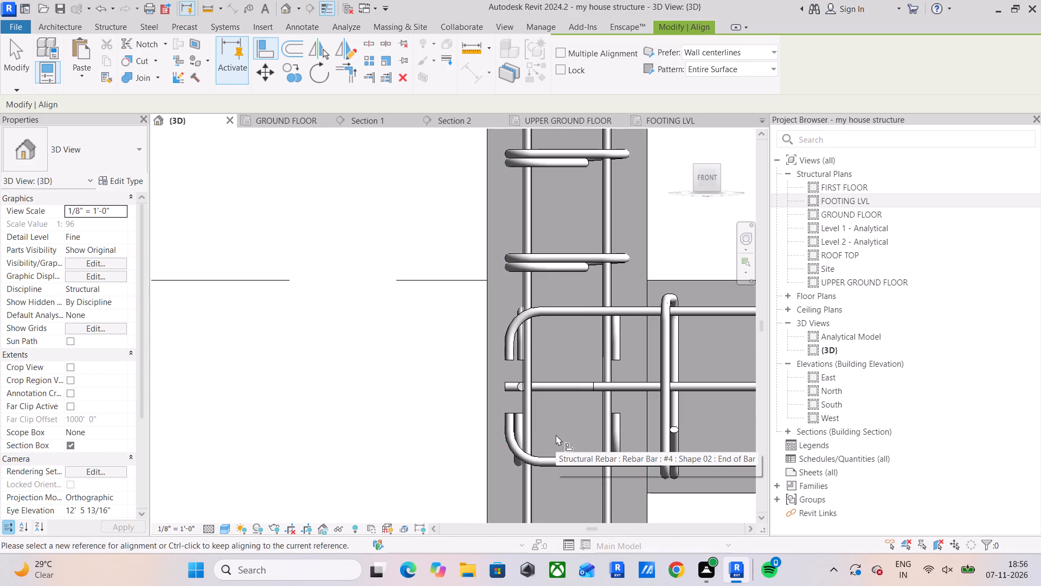
pyautogui.click(507, 386)
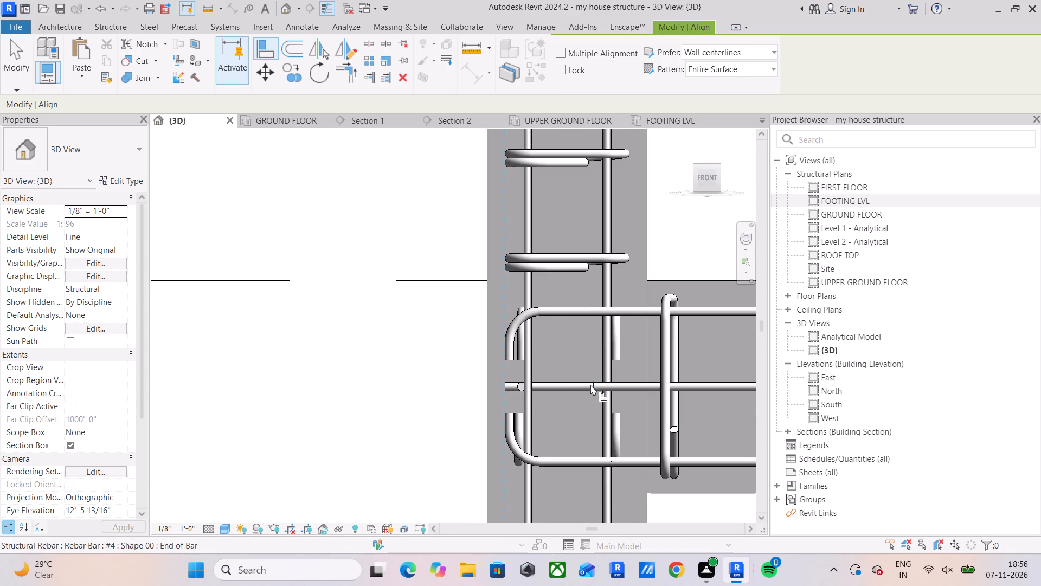
pyautogui.click(590, 385)
pyautogui.press('Escape')
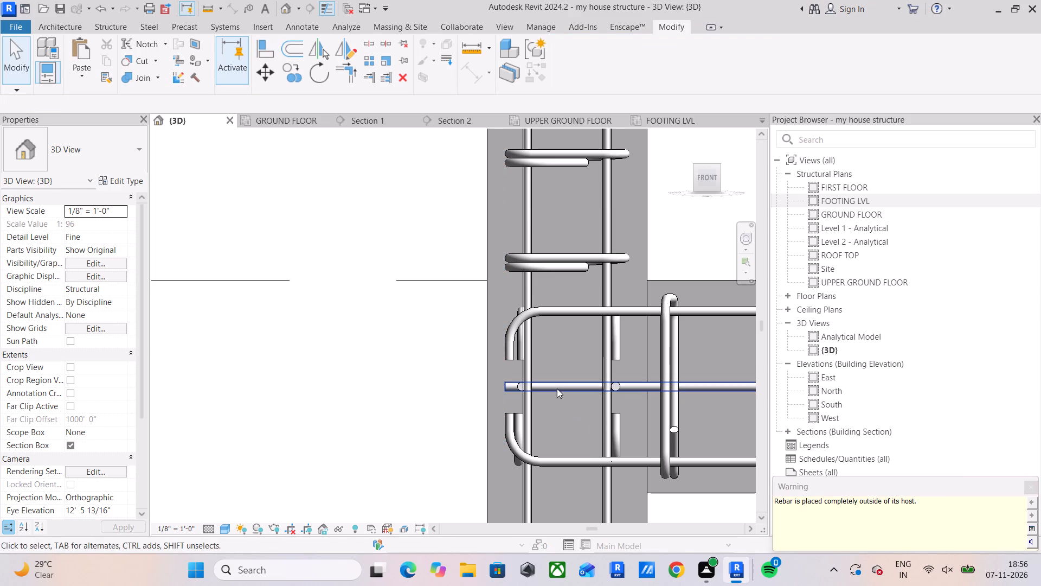
# Examine the end and side offset of the FIRST FLOOR beam's middle bar at the grid 10 column joint.
pyautogui.click(557, 384)
pyautogui.scroll(-4, 547, 416)
pyautogui.keyDown('shift'); pyautogui.moveTo(547, 418); pyautogui.dragTo(642, 441, button='middle'); pyautogui.keyUp('shift')
pyautogui.moveTo(641, 441); pyautogui.dragTo(343, 349, button='middle')
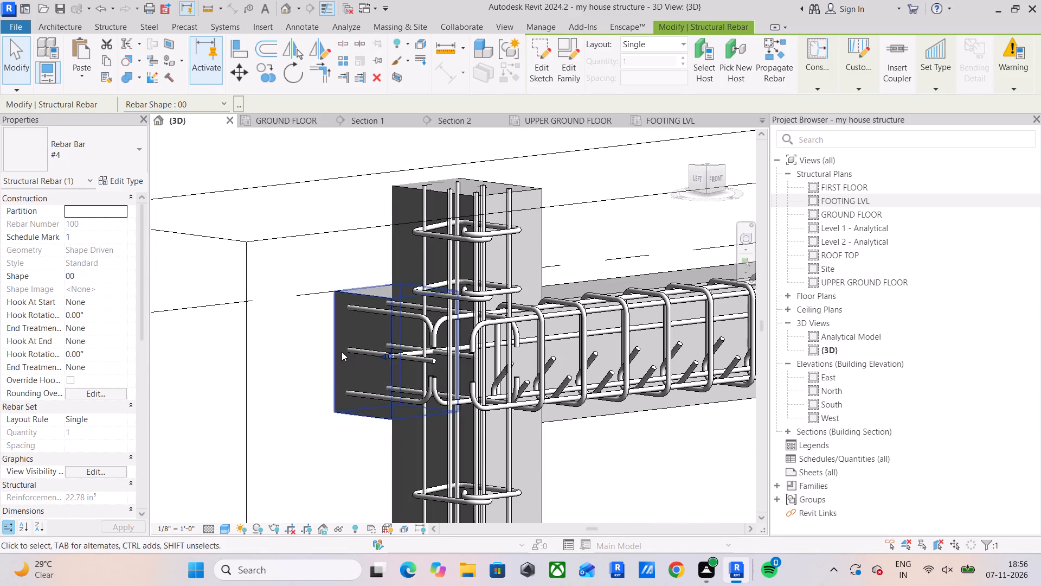
pyautogui.keyDown('shift'); pyautogui.moveTo(510, 402); pyautogui.dragTo(539, 419, button='middle'); pyautogui.keyUp('shift')
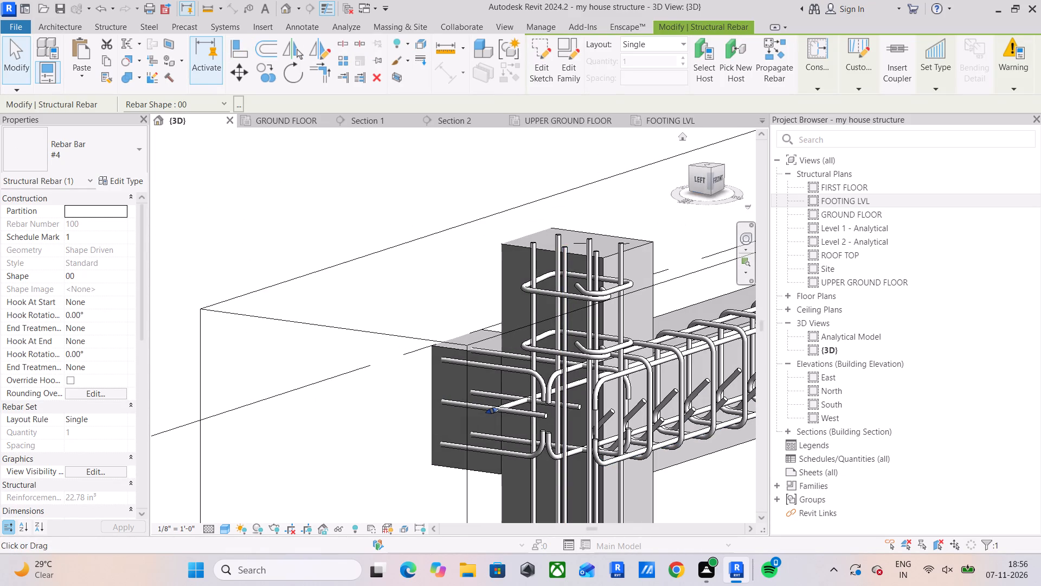
pyautogui.click(700, 186)
pyautogui.scroll(5, 378, 304)
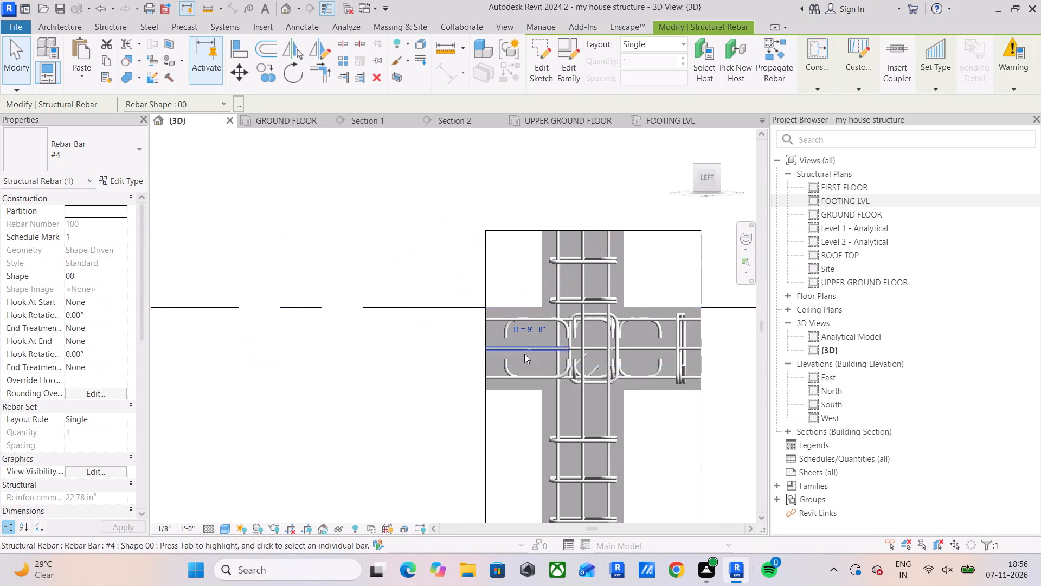
pyautogui.scroll(1, 525, 354)
pyautogui.moveTo(525, 355); pyautogui.dragTo(290, 346, button='middle')
pyautogui.scroll(6, 408, 372)
pyautogui.scroll(4, 282, 301)
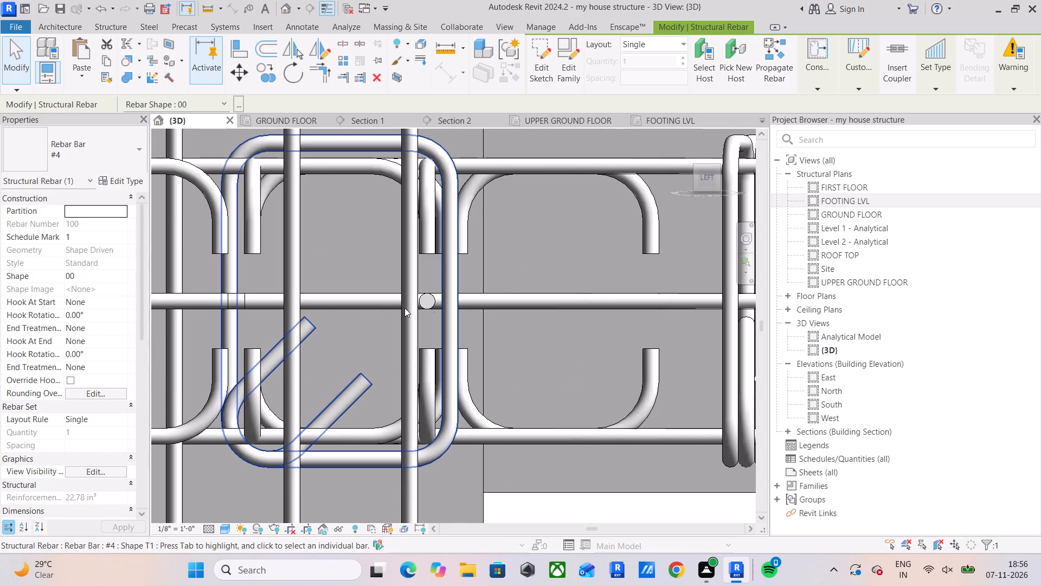
pyautogui.click(377, 323)
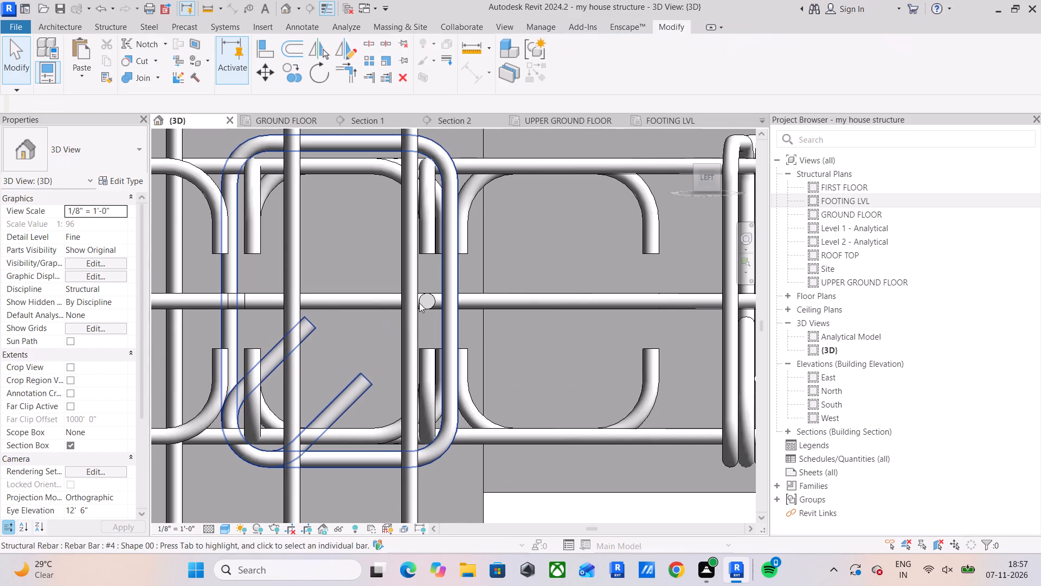
pyautogui.click(422, 301)
pyautogui.click(385, 343)
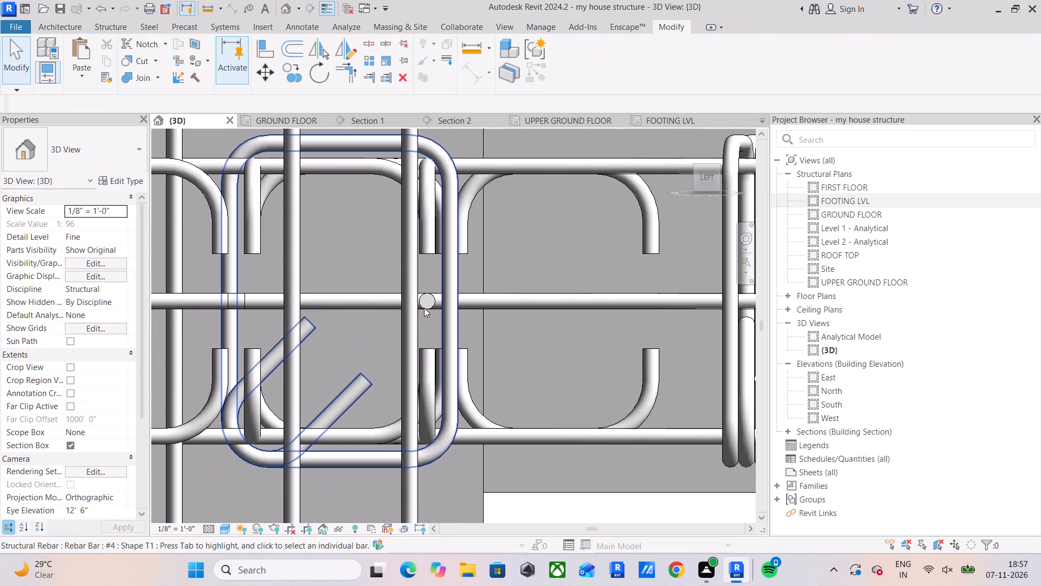
# Examine where the middle bar of the adjoining FIRST FLOOR beam span ends at the interior column joint, for comparison.
pyautogui.click(426, 295)
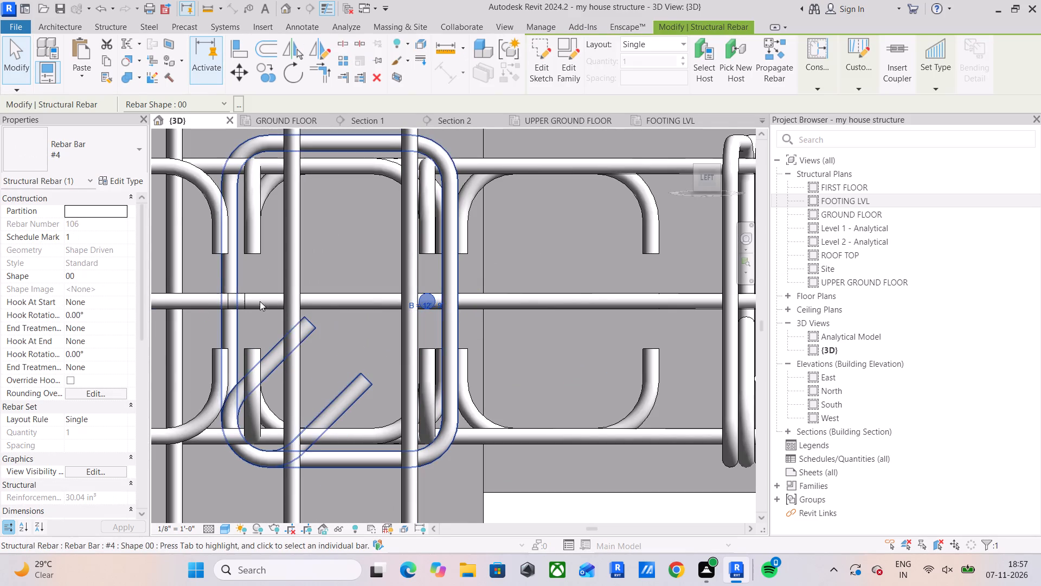
pyautogui.keyDown('shift'); pyautogui.moveTo(272, 302); pyautogui.dragTo(265, 322, button='middle'); pyautogui.keyUp('shift')
pyautogui.scroll(-4, 253, 323)
pyautogui.moveTo(253, 323); pyautogui.dragTo(309, 272, button='middle')
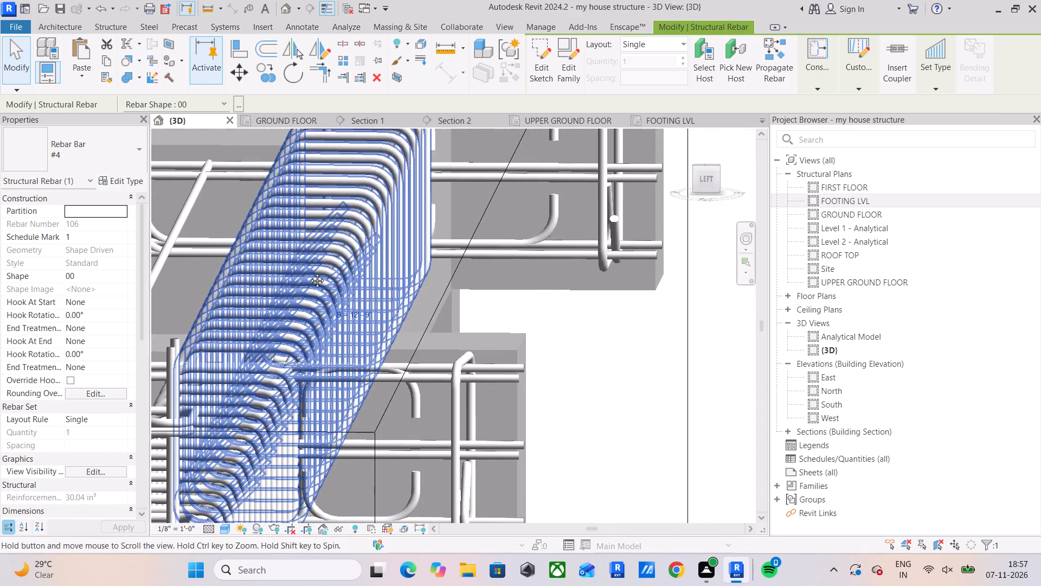
pyautogui.moveTo(309, 272); pyautogui.dragTo(377, 172, button='middle')
pyautogui.scroll(1, 382, 166)
pyautogui.scroll(-4, 394, 182)
pyautogui.moveTo(408, 232); pyautogui.dragTo(460, 152, button='middle')
pyautogui.keyDown('shift'); pyautogui.moveTo(457, 245); pyautogui.dragTo(400, 223, button='middle'); pyautogui.keyUp('shift')
pyautogui.scroll(-4, 377, 237)
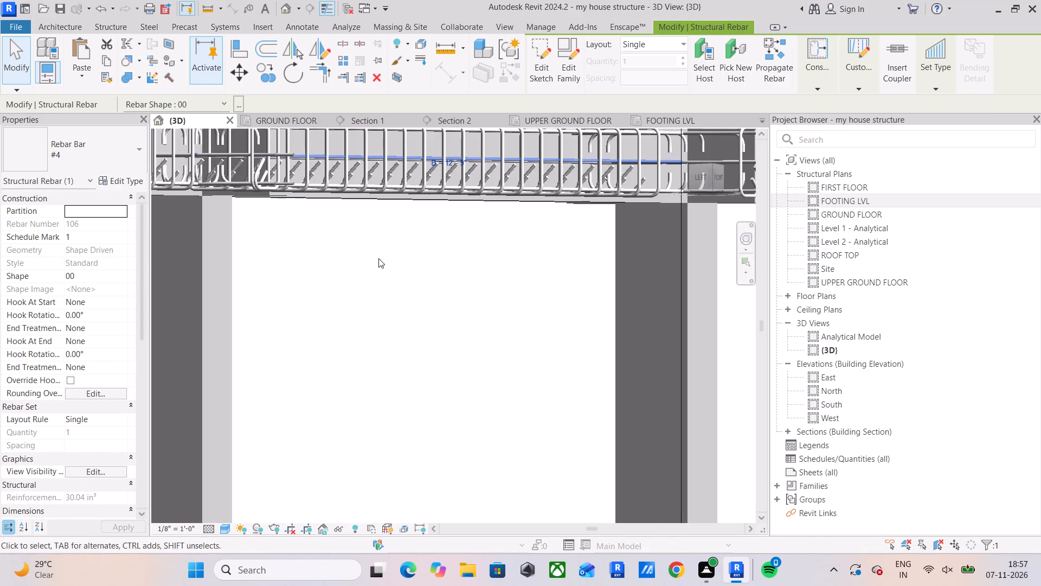
pyautogui.moveTo(378, 258); pyautogui.dragTo(417, 310, button='middle')
pyautogui.keyDown('shift'); pyautogui.moveTo(385, 291); pyautogui.dragTo(393, 346, button='middle'); pyautogui.keyUp('shift')
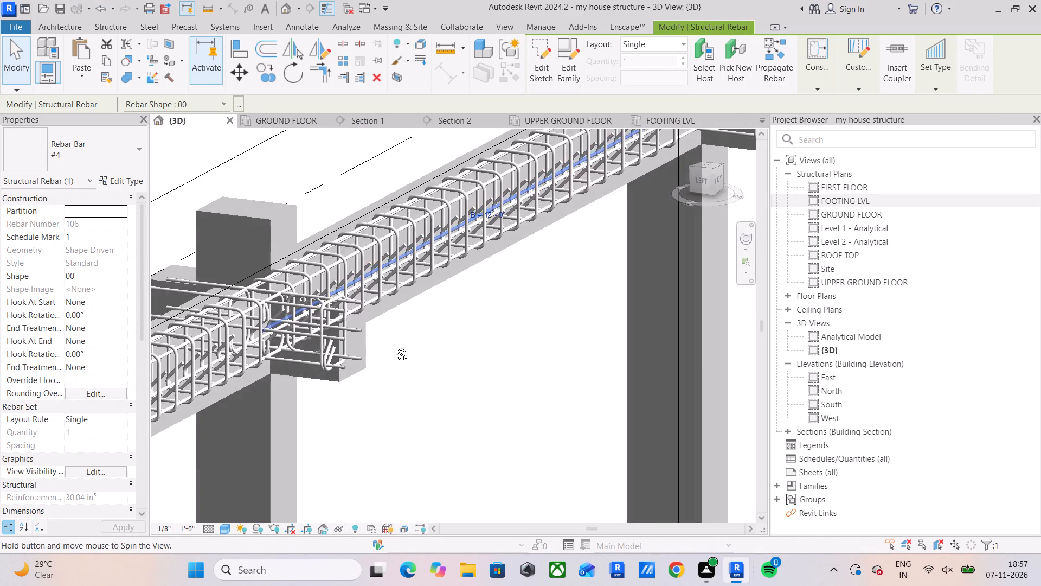
pyautogui.keyDown('shift'); pyautogui.moveTo(393, 346); pyautogui.dragTo(395, 357, button='middle'); pyautogui.keyUp('shift')
pyautogui.scroll(4, 311, 314)
pyautogui.moveTo(303, 316); pyautogui.dragTo(358, 262, button='middle')
pyautogui.scroll(5, 308, 310)
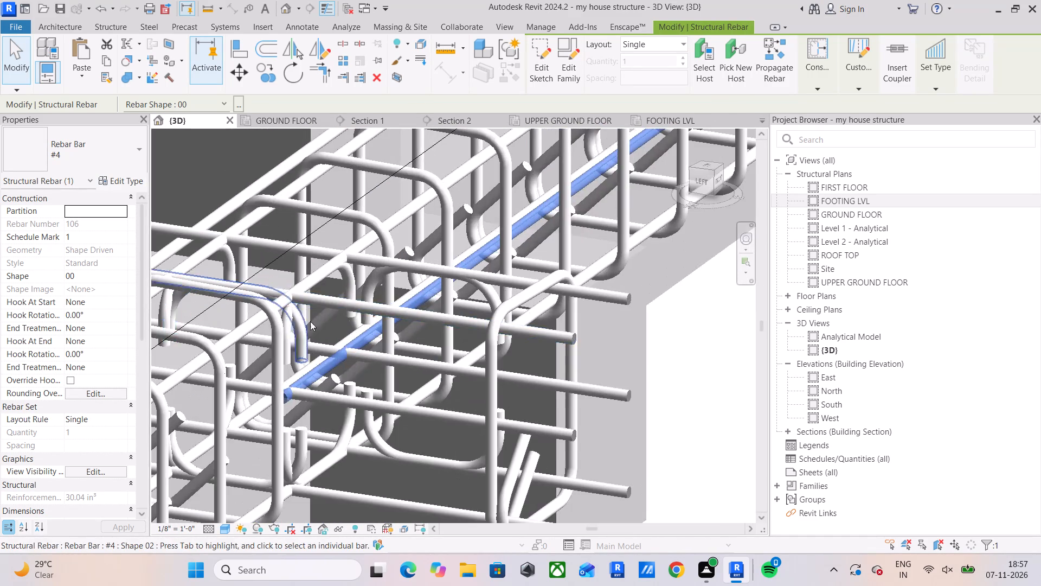
pyautogui.moveTo(319, 354); pyautogui.dragTo(381, 302, button='middle')
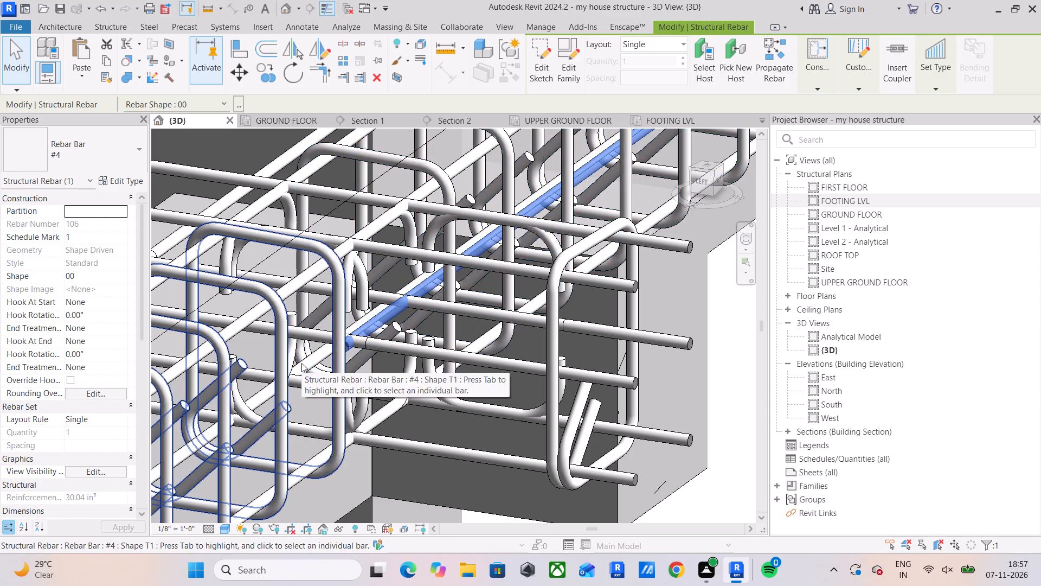
pyautogui.scroll(-3, 310, 362)
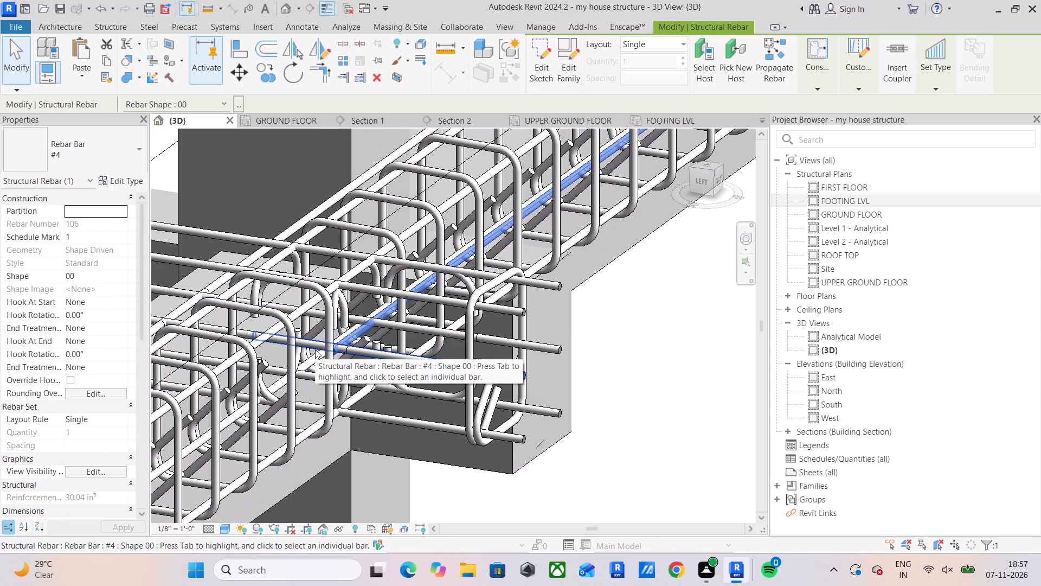
pyautogui.scroll(-4, 232, 318)
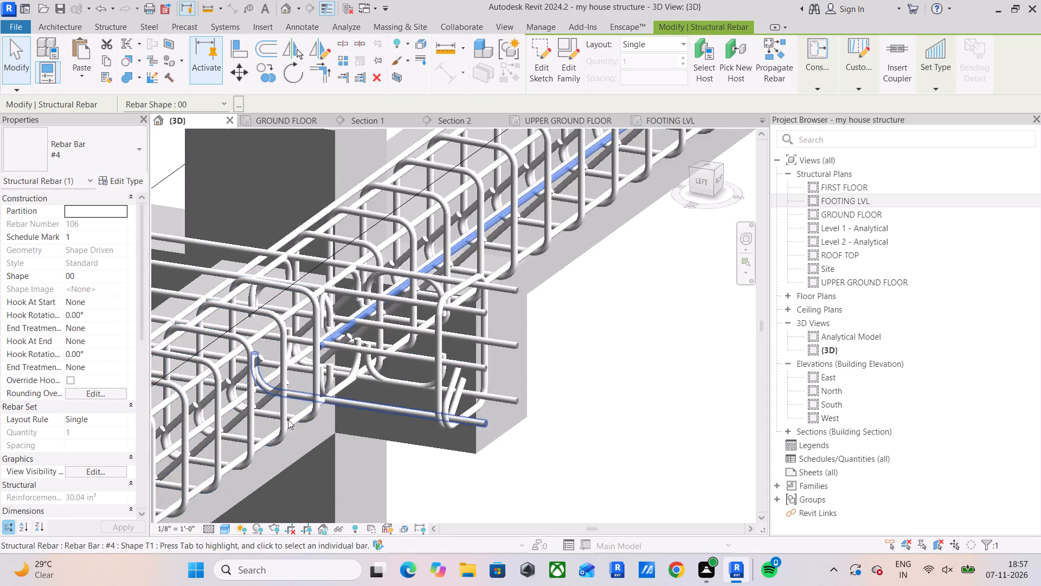
pyautogui.scroll(-7, 288, 419)
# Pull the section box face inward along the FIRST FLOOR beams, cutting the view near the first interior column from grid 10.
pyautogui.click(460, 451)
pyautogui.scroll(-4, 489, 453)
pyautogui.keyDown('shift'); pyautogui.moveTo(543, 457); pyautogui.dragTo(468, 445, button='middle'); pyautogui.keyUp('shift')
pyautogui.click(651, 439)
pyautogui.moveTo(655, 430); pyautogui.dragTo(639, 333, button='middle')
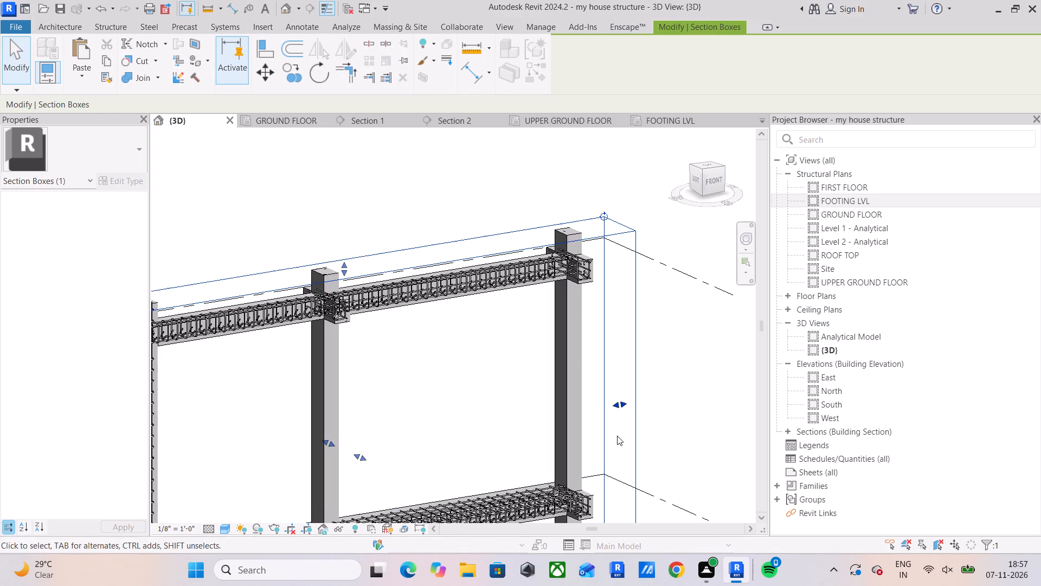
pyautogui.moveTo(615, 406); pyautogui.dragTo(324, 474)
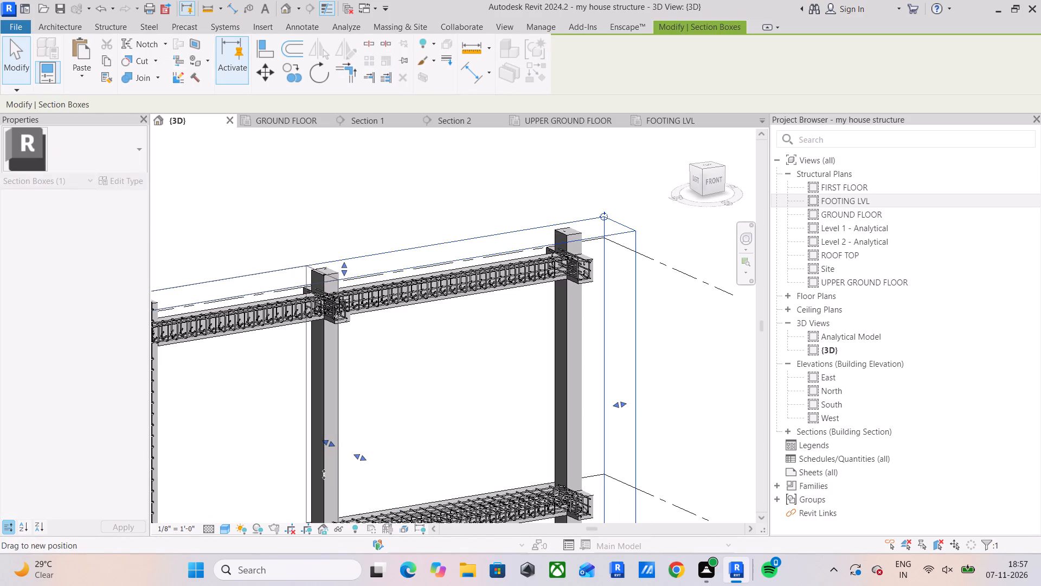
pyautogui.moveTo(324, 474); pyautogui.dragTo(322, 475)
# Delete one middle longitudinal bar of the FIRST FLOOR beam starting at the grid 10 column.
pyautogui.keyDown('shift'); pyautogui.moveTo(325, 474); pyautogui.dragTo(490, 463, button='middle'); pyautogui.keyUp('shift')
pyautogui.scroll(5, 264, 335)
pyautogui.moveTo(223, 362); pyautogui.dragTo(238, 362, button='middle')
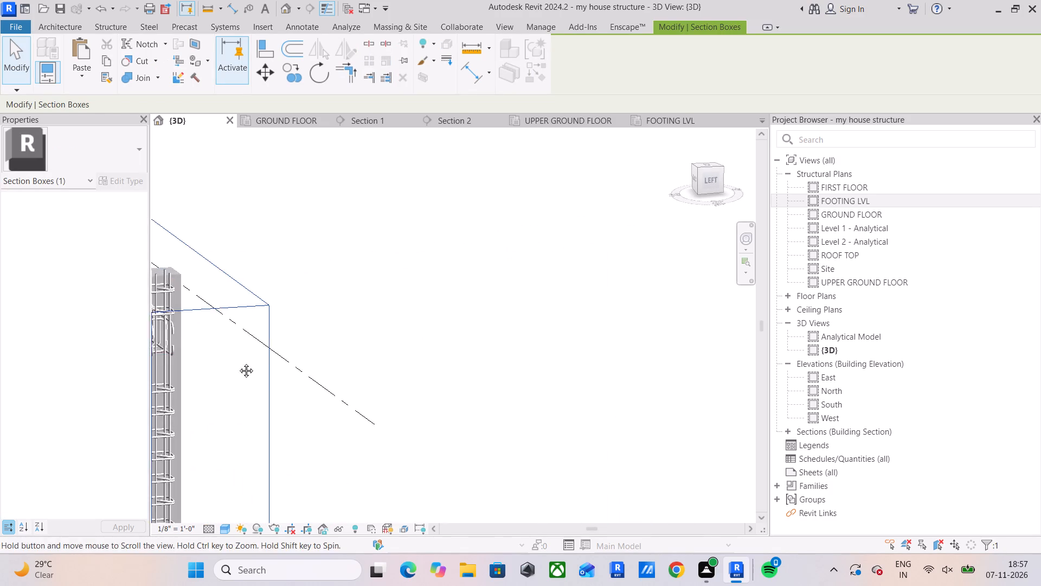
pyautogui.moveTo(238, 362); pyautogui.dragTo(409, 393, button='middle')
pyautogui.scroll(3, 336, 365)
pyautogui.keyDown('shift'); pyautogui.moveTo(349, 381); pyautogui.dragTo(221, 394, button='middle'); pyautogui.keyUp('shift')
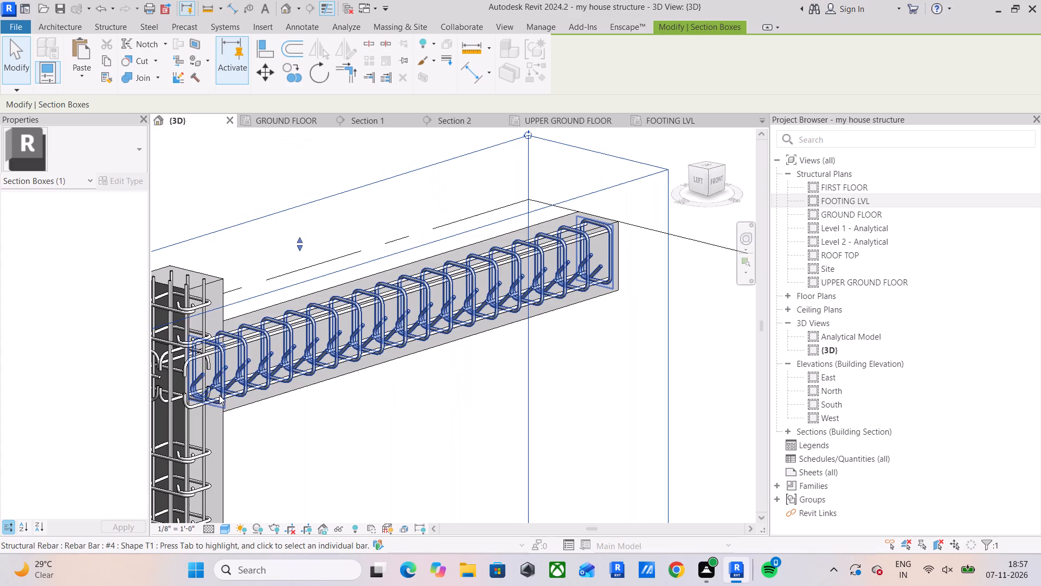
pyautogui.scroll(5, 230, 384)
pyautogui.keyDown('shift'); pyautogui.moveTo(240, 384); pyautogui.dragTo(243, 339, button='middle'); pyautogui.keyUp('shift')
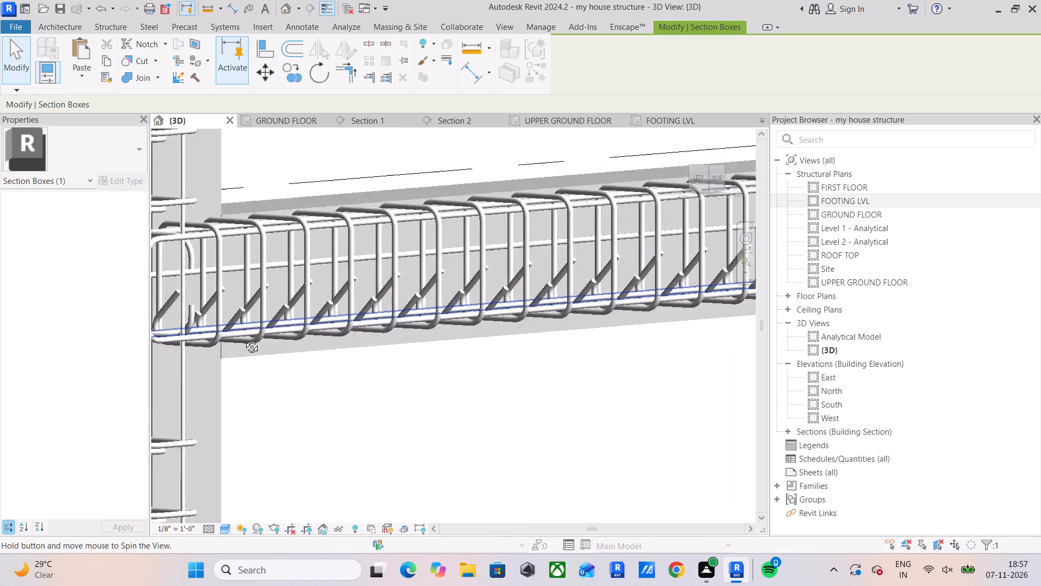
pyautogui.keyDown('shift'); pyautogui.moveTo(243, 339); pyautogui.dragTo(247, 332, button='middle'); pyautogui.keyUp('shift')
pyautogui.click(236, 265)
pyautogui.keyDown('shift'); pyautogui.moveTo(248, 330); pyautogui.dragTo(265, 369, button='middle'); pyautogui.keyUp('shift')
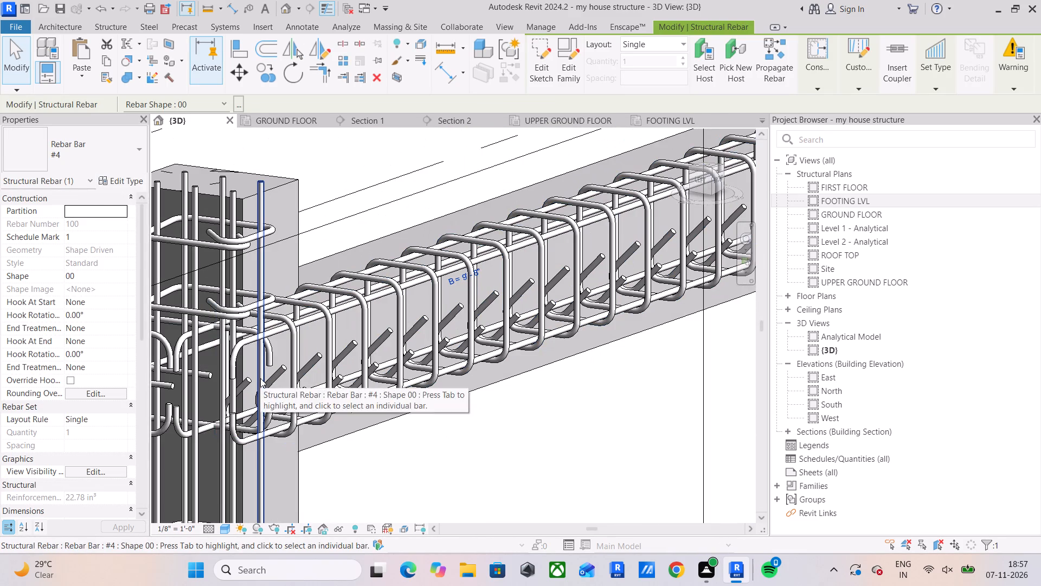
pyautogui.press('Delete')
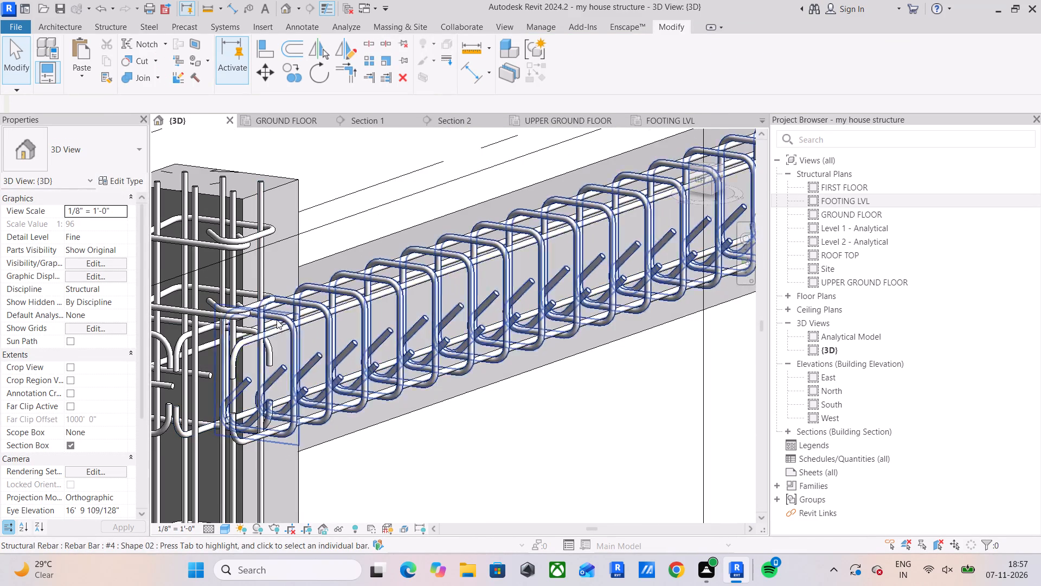
# Check the remaining middle bar's position against the FIRST FLOOR beam and grid 10 column from above and from the side.
pyautogui.scroll(3, 277, 320)
pyautogui.keyDown('shift'); pyautogui.moveTo(286, 341); pyautogui.dragTo(269, 301, button='middle'); pyautogui.keyUp('shift')
pyautogui.click(209, 235)
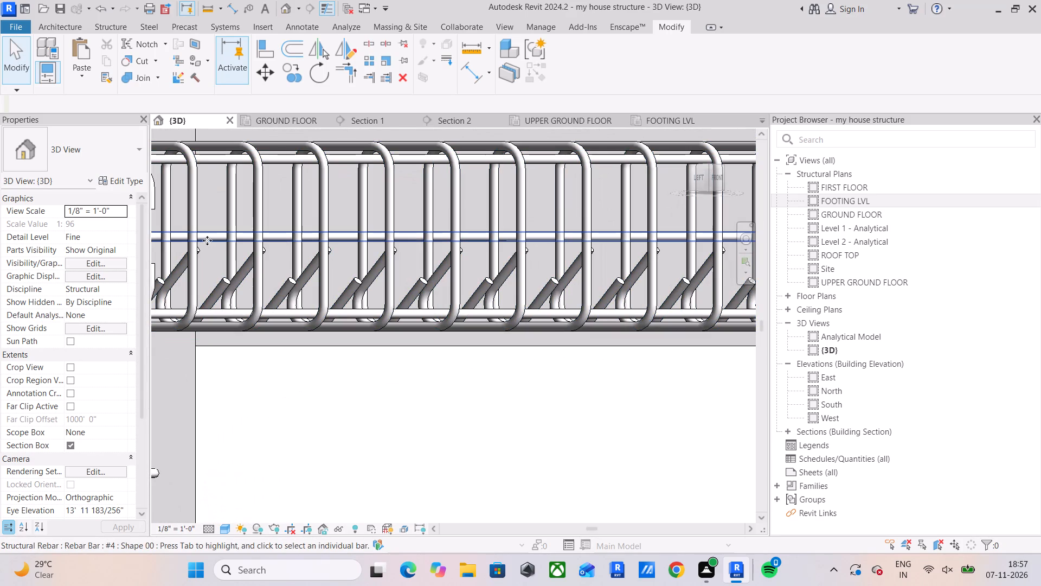
pyautogui.scroll(-2, 294, 296)
pyautogui.keyDown('shift'); pyautogui.moveTo(312, 304); pyautogui.dragTo(396, 354, button='middle'); pyautogui.keyUp('shift')
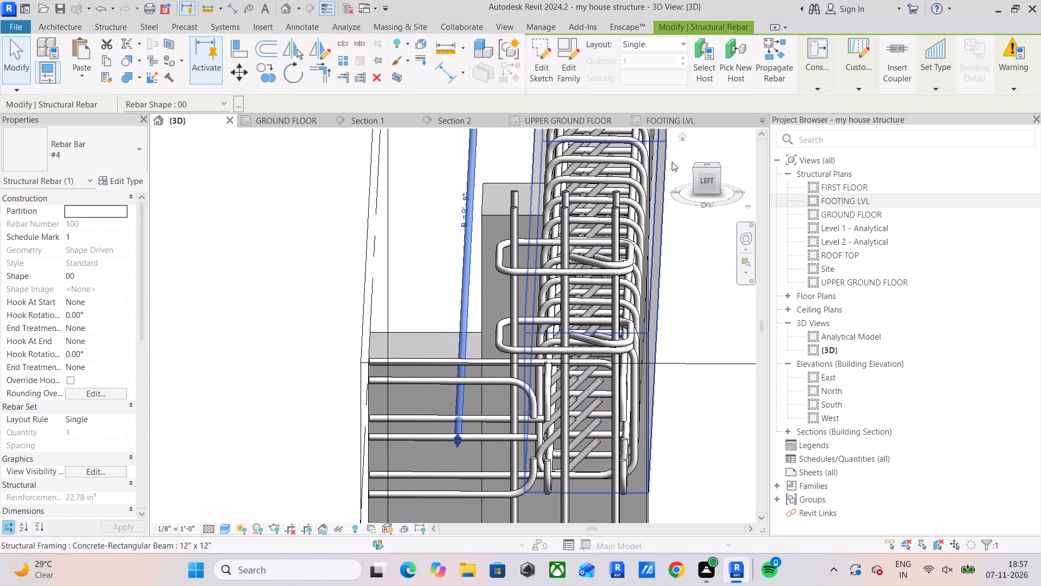
pyautogui.click(711, 164)
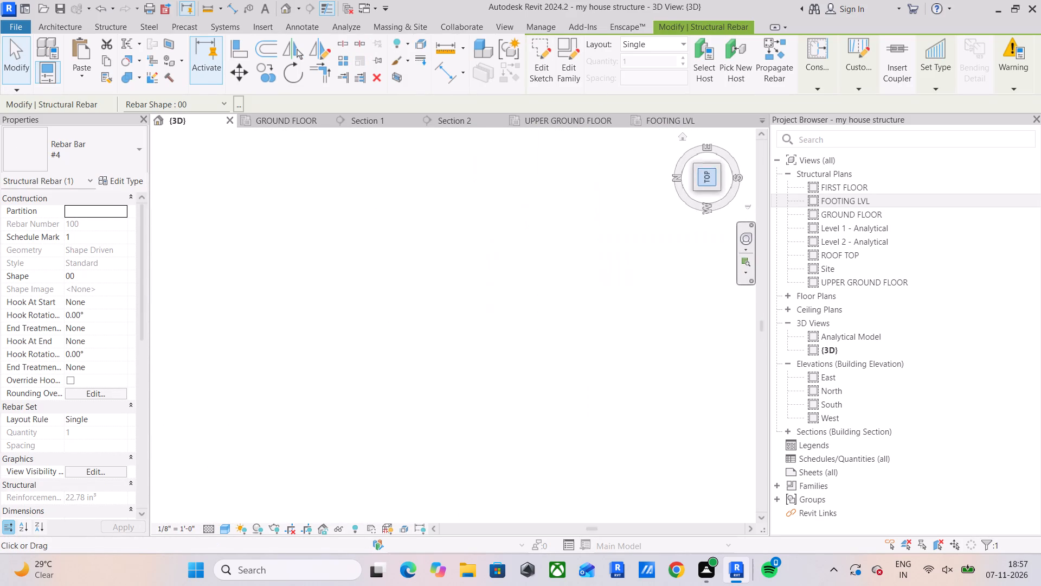
pyautogui.moveTo(587, 314); pyautogui.dragTo(603, 184, button='middle')
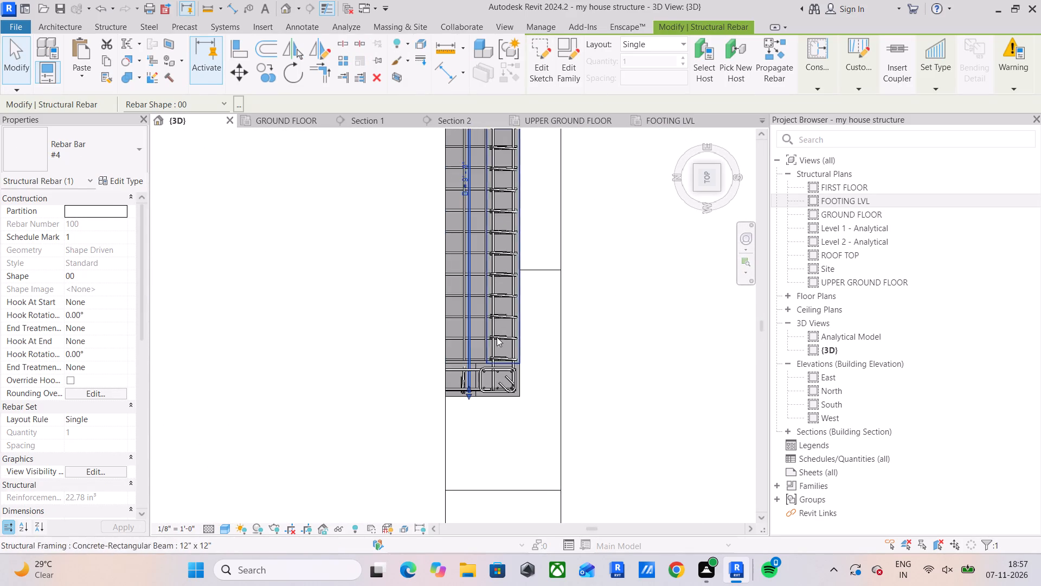
pyautogui.scroll(4, 447, 340)
pyautogui.scroll(-3, 473, 348)
pyautogui.moveTo(479, 350); pyautogui.dragTo(443, 395, button='middle')
pyautogui.scroll(2, 465, 368)
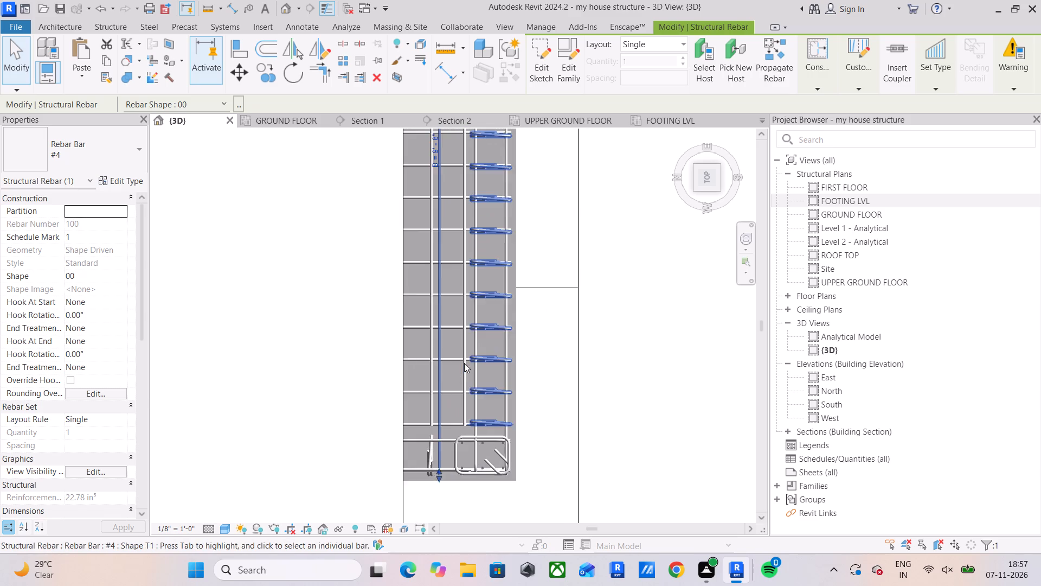
pyautogui.scroll(-3, 464, 363)
pyautogui.scroll(5, 472, 347)
pyautogui.scroll(4, 470, 301)
pyautogui.click(637, 339)
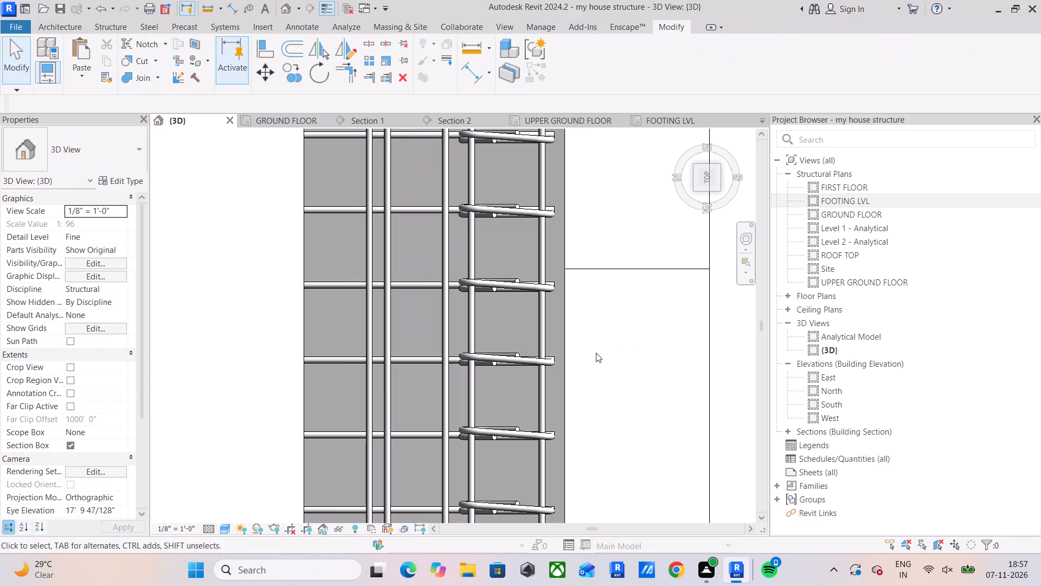
pyautogui.keyDown('shift'); pyautogui.moveTo(573, 371); pyautogui.dragTo(524, 270, button='middle'); pyautogui.keyUp('shift')
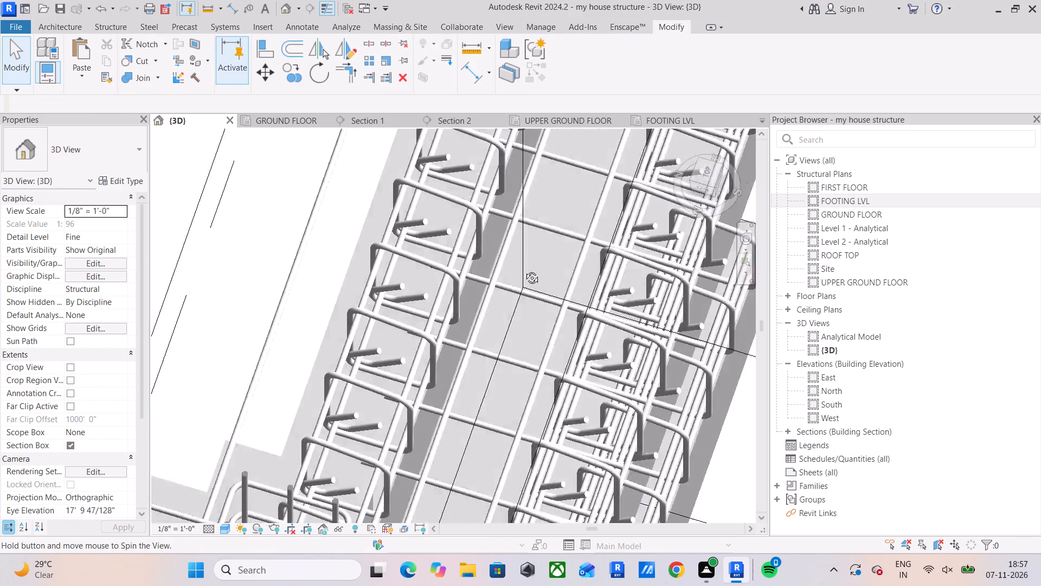
pyautogui.keyDown('shift'); pyautogui.moveTo(524, 270); pyautogui.dragTo(450, 125, button='middle'); pyautogui.keyUp('shift')
pyautogui.moveTo(446, 288); pyautogui.dragTo(600, 483, button='middle')
pyautogui.scroll(-1, 608, 495)
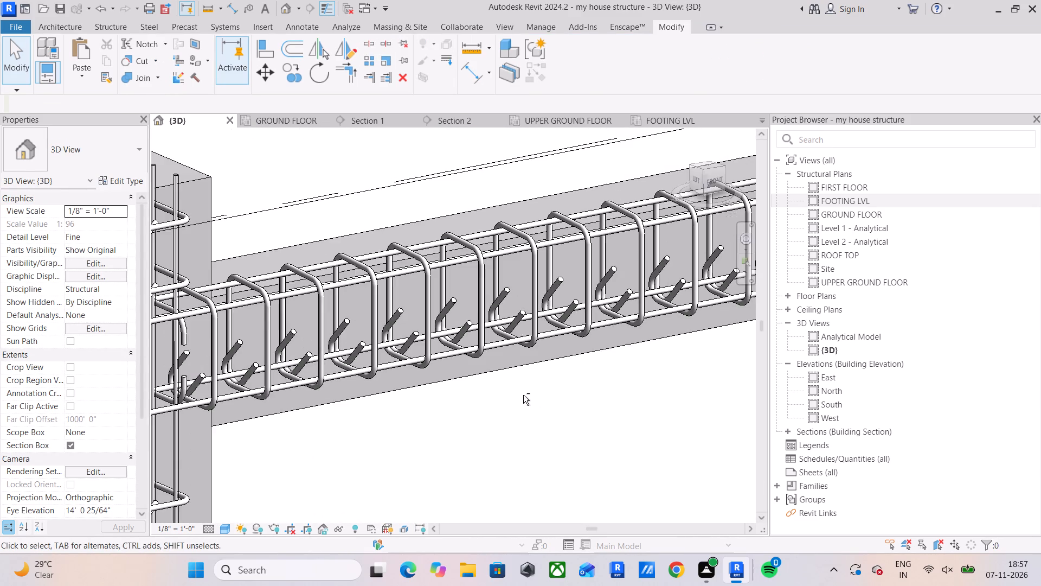
pyautogui.keyDown('shift'); pyautogui.moveTo(523, 395); pyautogui.dragTo(583, 347, button='middle'); pyautogui.keyUp('shift')
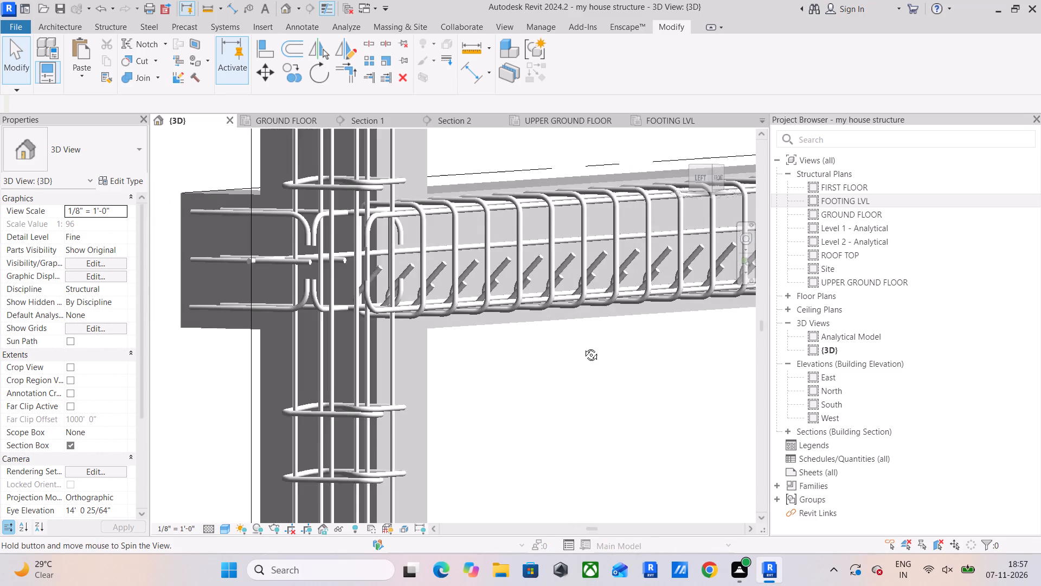
pyautogui.keyDown('shift'); pyautogui.moveTo(583, 347); pyautogui.dragTo(595, 353, button='middle'); pyautogui.keyUp('shift')
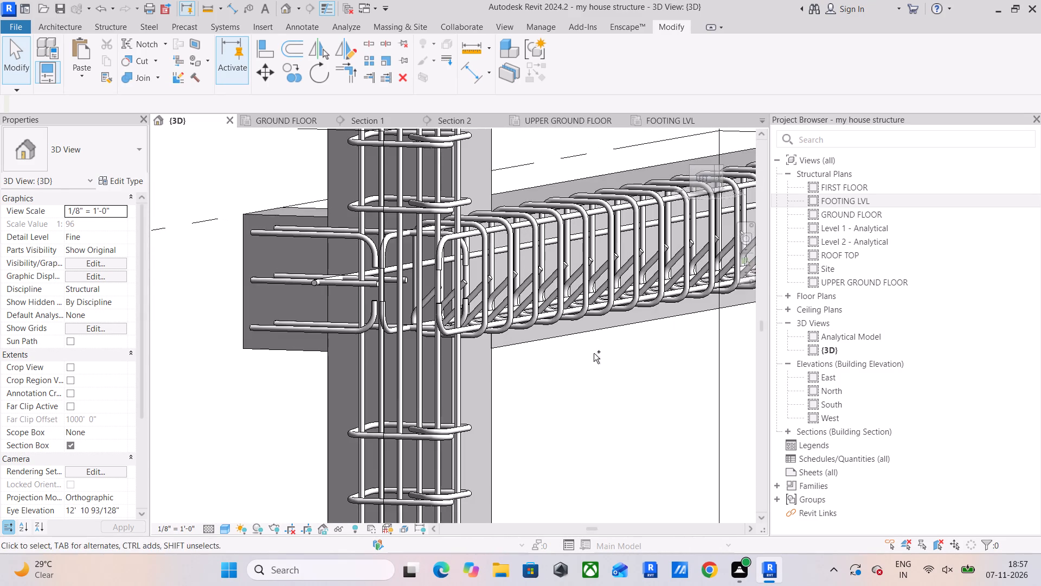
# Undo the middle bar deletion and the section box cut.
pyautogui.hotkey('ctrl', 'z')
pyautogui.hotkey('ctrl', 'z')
# Delete one #4 middle longitudinal bar lying outside the side face of the FIRST FLOOR beam at its end column.
pyautogui.moveTo(498, 353); pyautogui.dragTo(667, 352, button='middle')
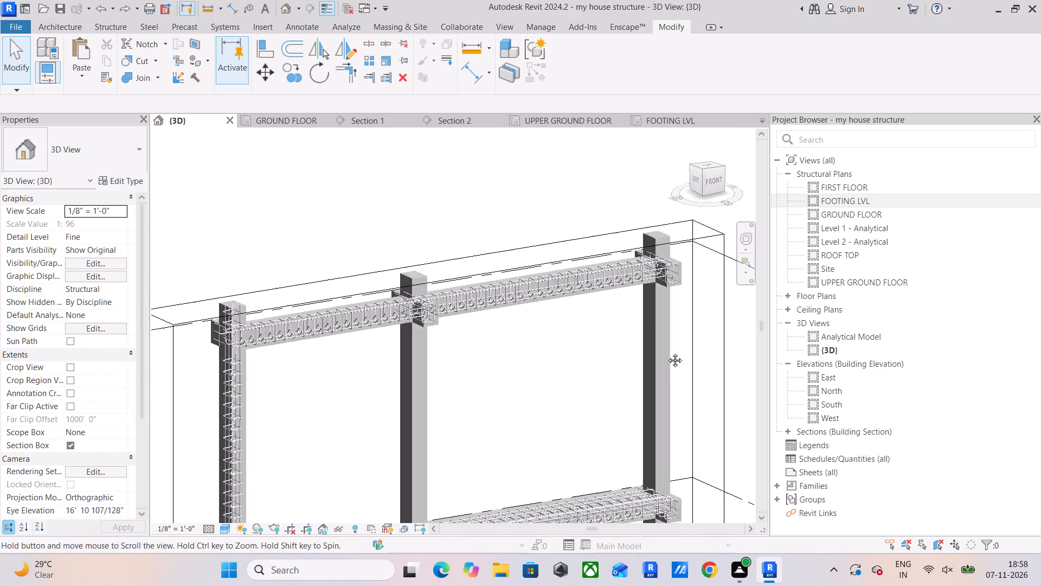
pyautogui.moveTo(667, 352); pyautogui.dragTo(676, 349, button='middle')
pyautogui.scroll(-2, 644, 367)
pyautogui.scroll(7, 457, 317)
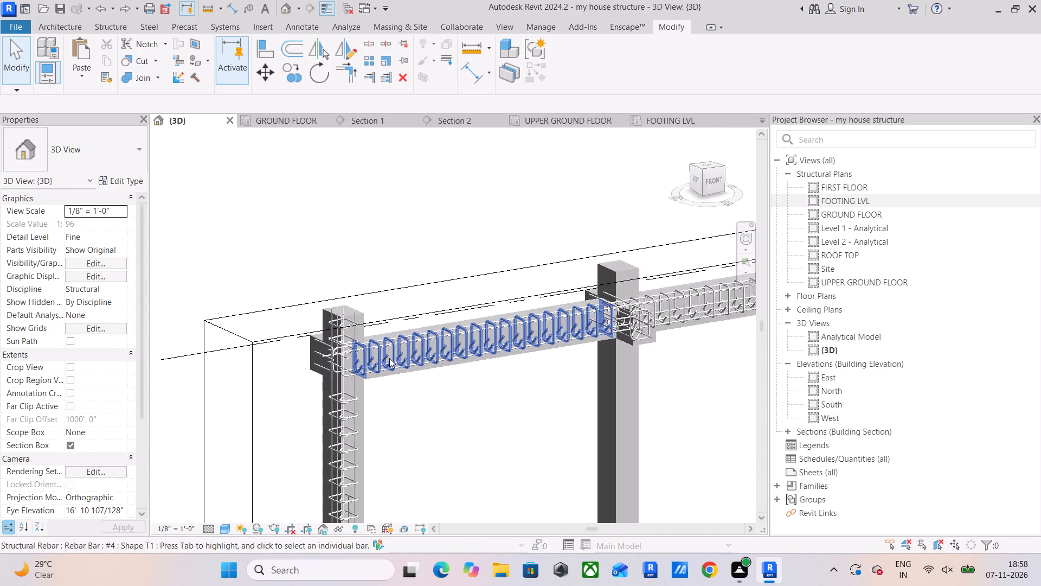
pyautogui.scroll(7, 389, 358)
pyautogui.keyDown('shift'); pyautogui.moveTo(363, 355); pyautogui.dragTo(386, 323, button='middle'); pyautogui.keyUp('shift')
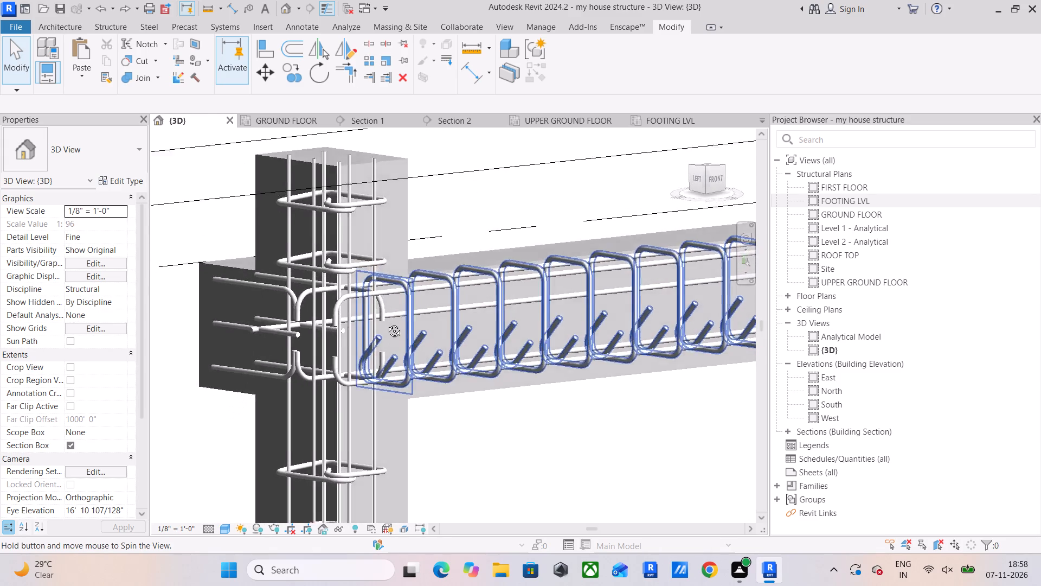
pyautogui.keyDown('shift'); pyautogui.moveTo(386, 323); pyautogui.dragTo(389, 316, button='middle'); pyautogui.keyUp('shift')
pyautogui.click(436, 298)
pyautogui.keyDown('shift'); pyautogui.moveTo(442, 337); pyautogui.dragTo(455, 343, button='middle'); pyautogui.keyUp('shift')
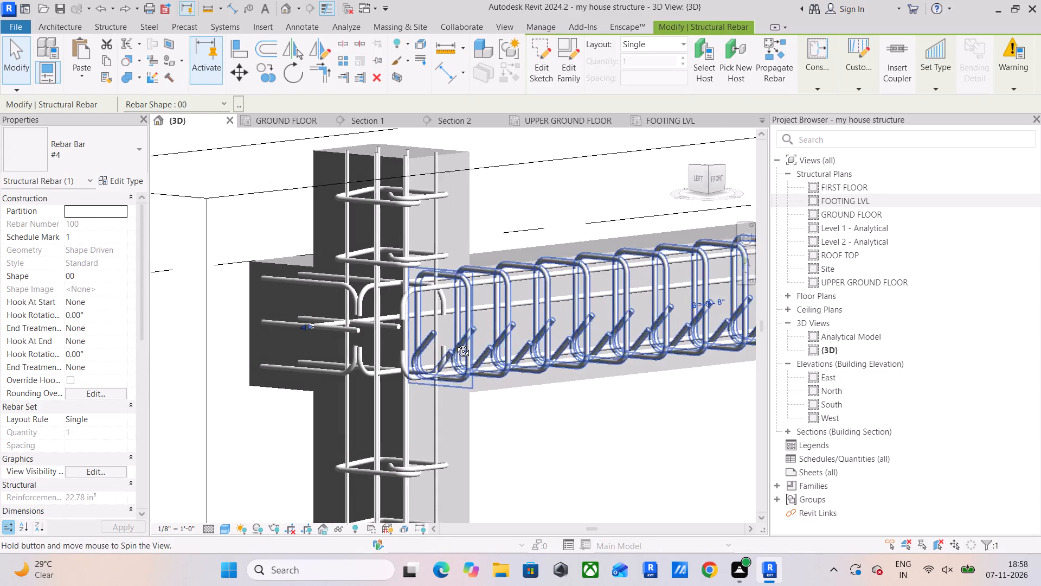
pyautogui.keyDown('shift'); pyautogui.moveTo(455, 343); pyautogui.dragTo(464, 348, button='middle'); pyautogui.keyUp('shift')
pyautogui.moveTo(468, 353); pyautogui.dragTo(335, 371, button='middle')
pyautogui.scroll(-2, 332, 371)
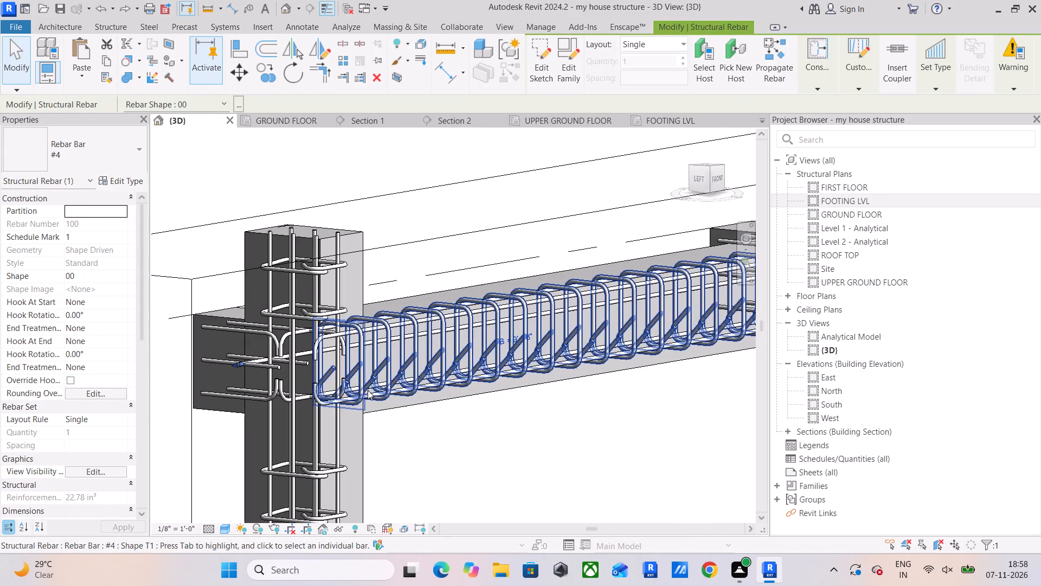
pyautogui.keyDown('shift'); pyautogui.scroll(-2, 368, 390); pyautogui.keyUp('shift')
pyautogui.keyDown('shift'); pyautogui.moveTo(369, 392); pyautogui.dragTo(434, 396, button='middle'); pyautogui.keyUp('shift')
pyautogui.scroll(-2, 460, 410)
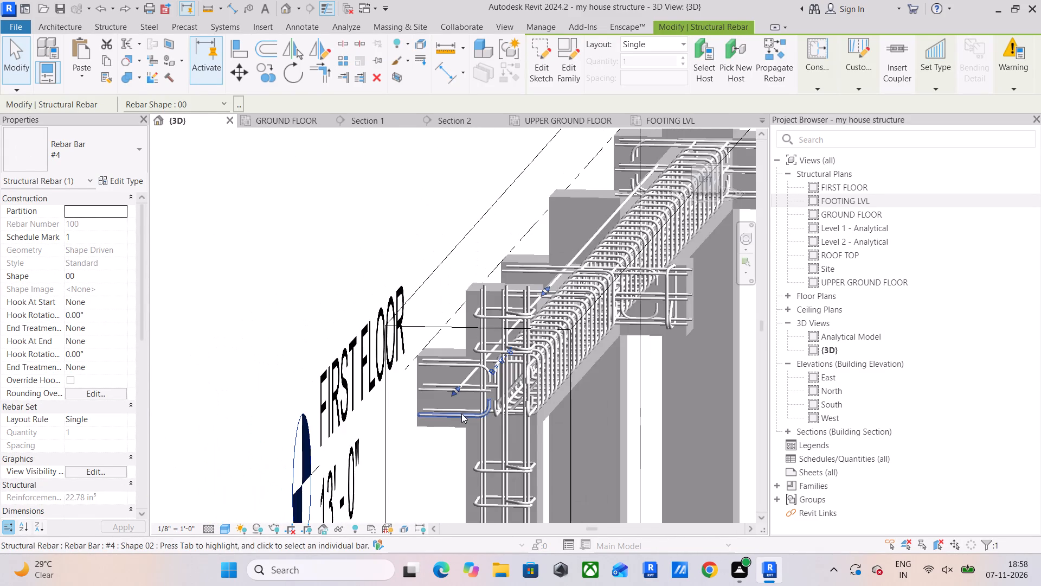
pyautogui.keyDown('shift'); pyautogui.moveTo(463, 414); pyautogui.dragTo(453, 462, button='middle'); pyautogui.keyUp('shift')
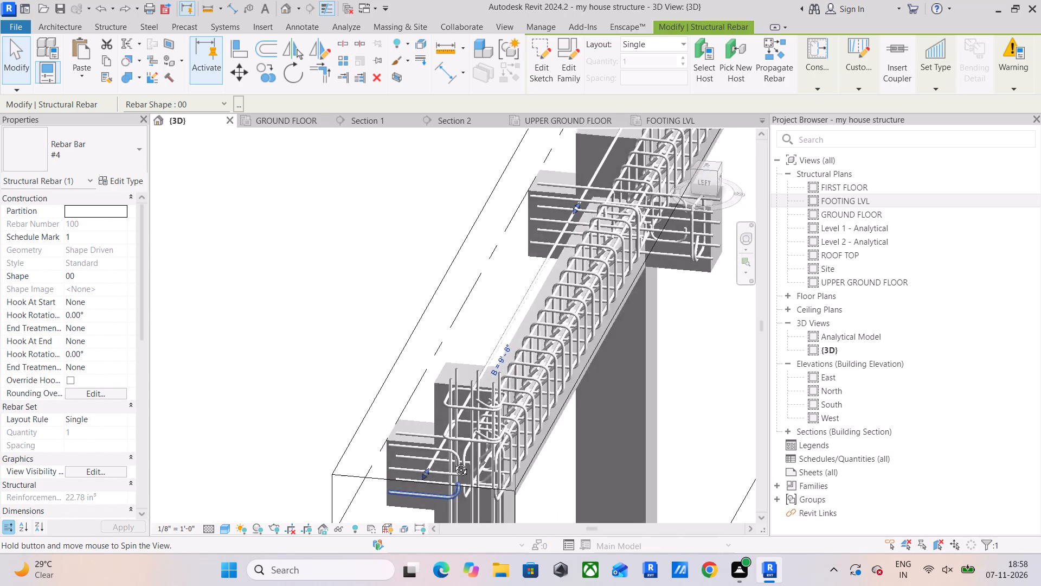
pyautogui.keyDown('shift'); pyautogui.moveTo(453, 462); pyautogui.dragTo(470, 446, button='middle'); pyautogui.keyUp('shift')
pyautogui.press('Delete')
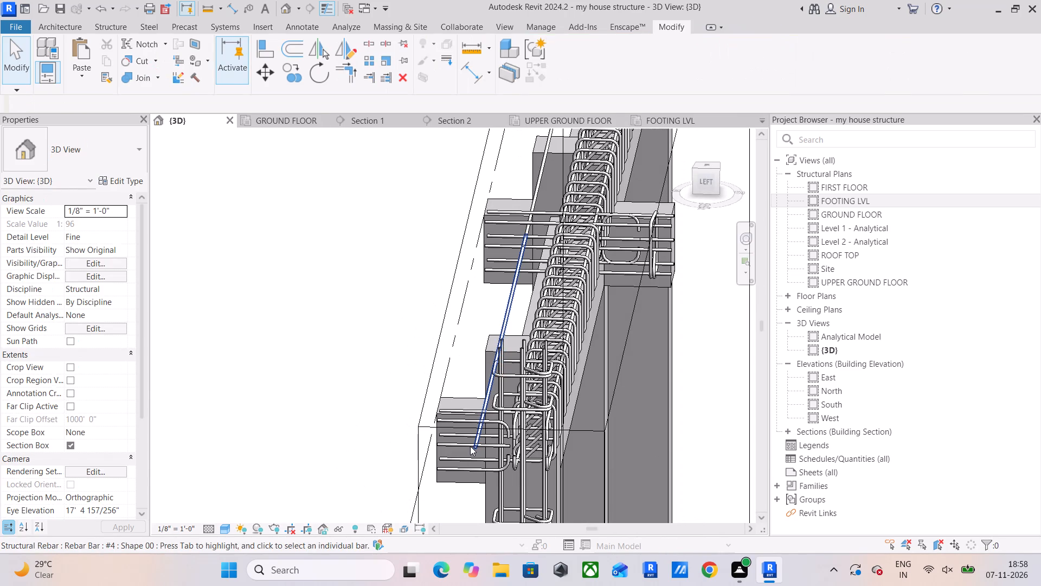
# Move the other outlying middle bar inside the FIRST FLOOR beam's stirrup, centring it on the lower end of the upper bent bar.
pyautogui.click(474, 445)
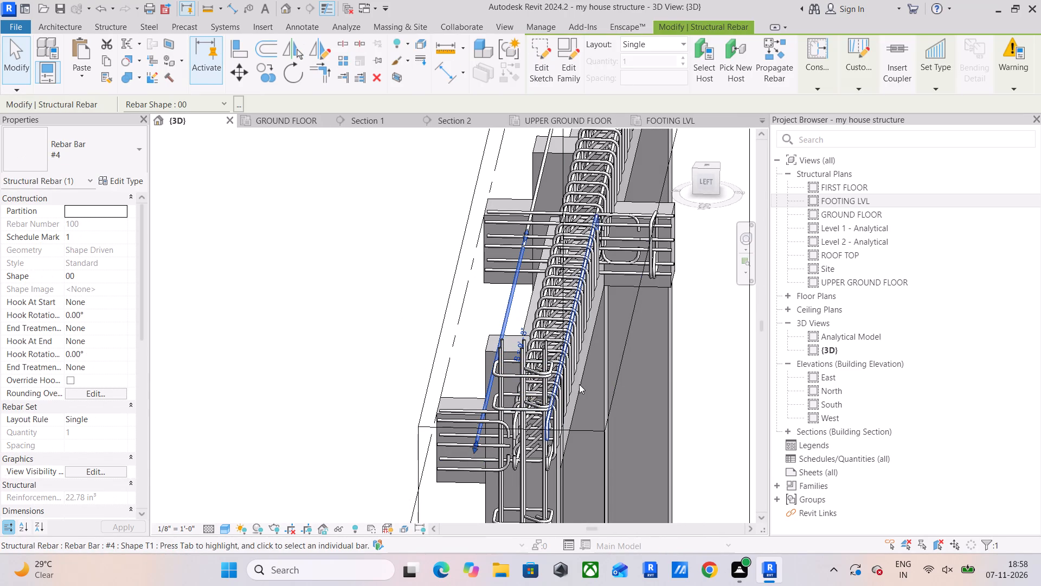
pyautogui.click(706, 184)
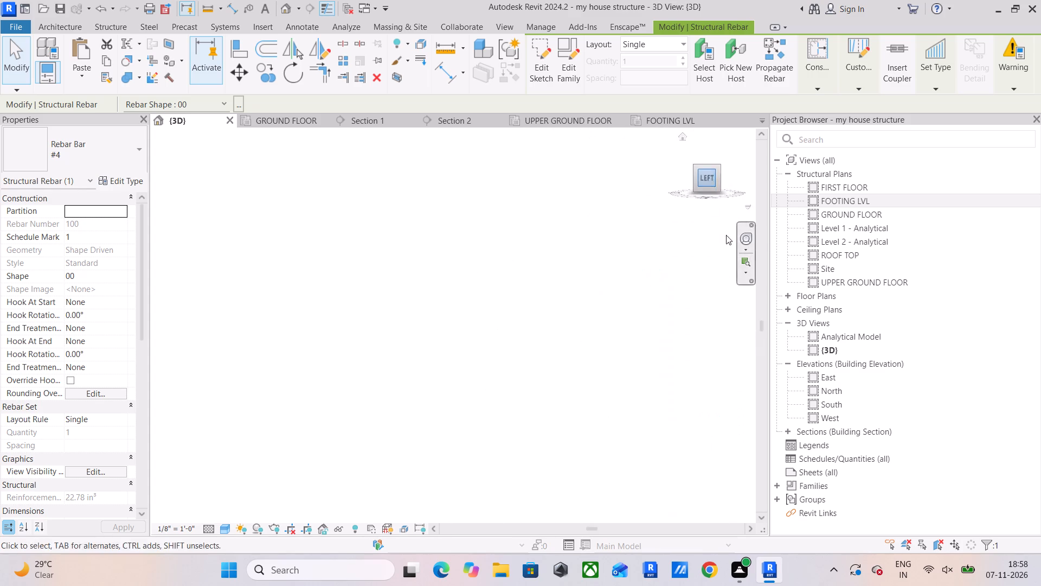
pyautogui.scroll(10, 466, 319)
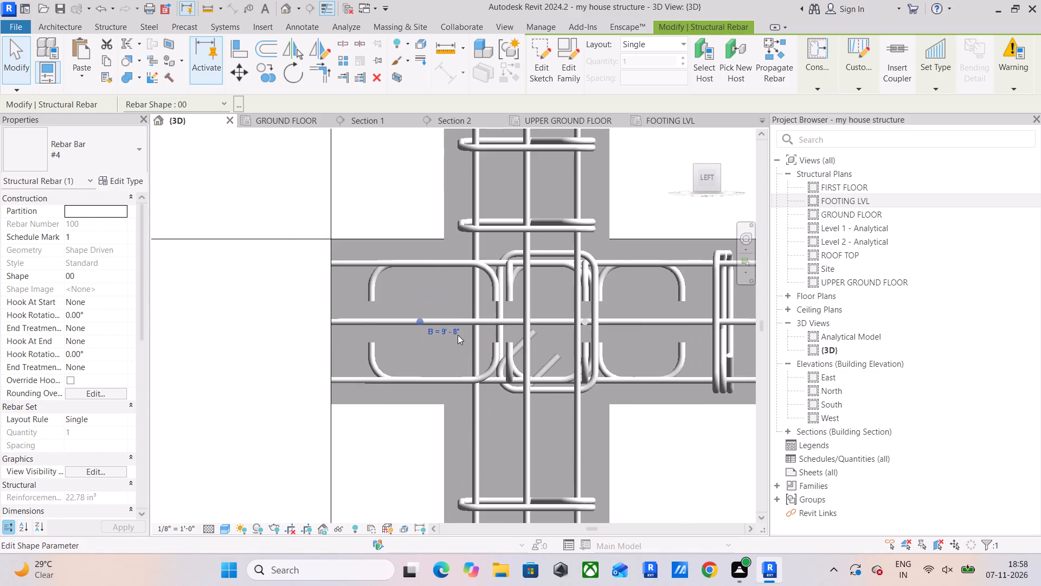
pyautogui.click(245, 78)
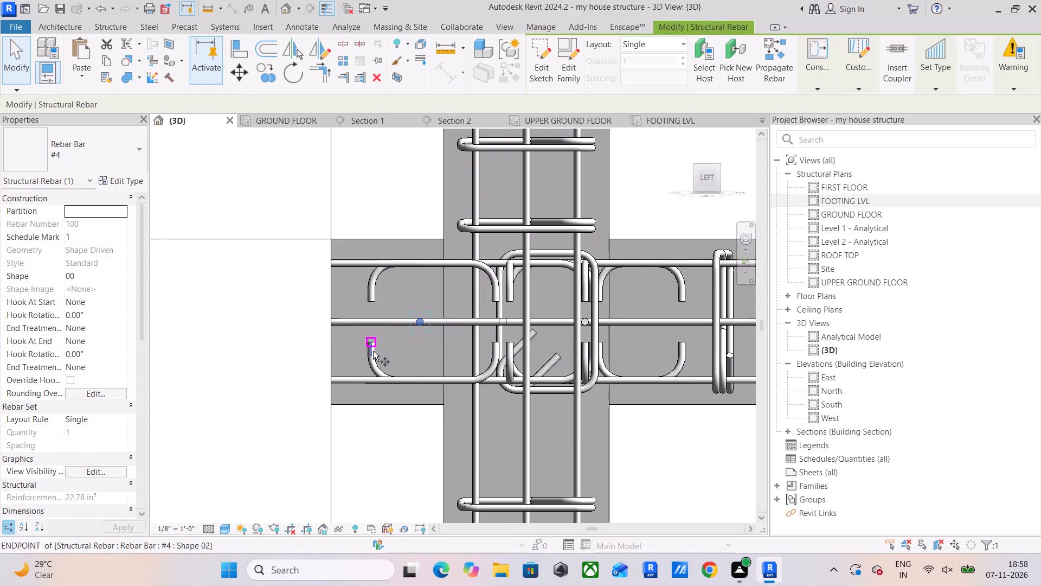
pyautogui.click(421, 323)
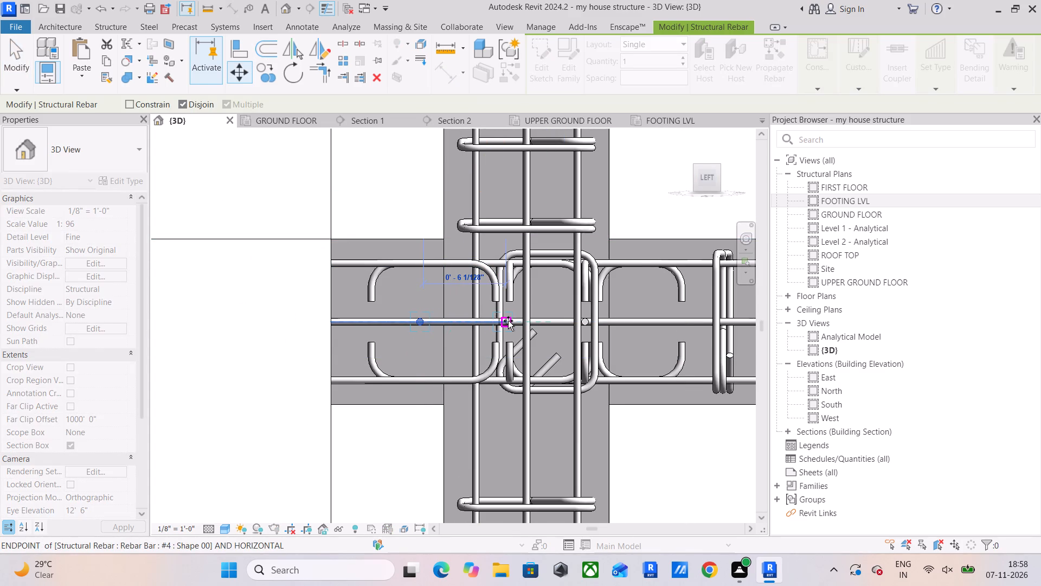
pyautogui.scroll(8, 513, 322)
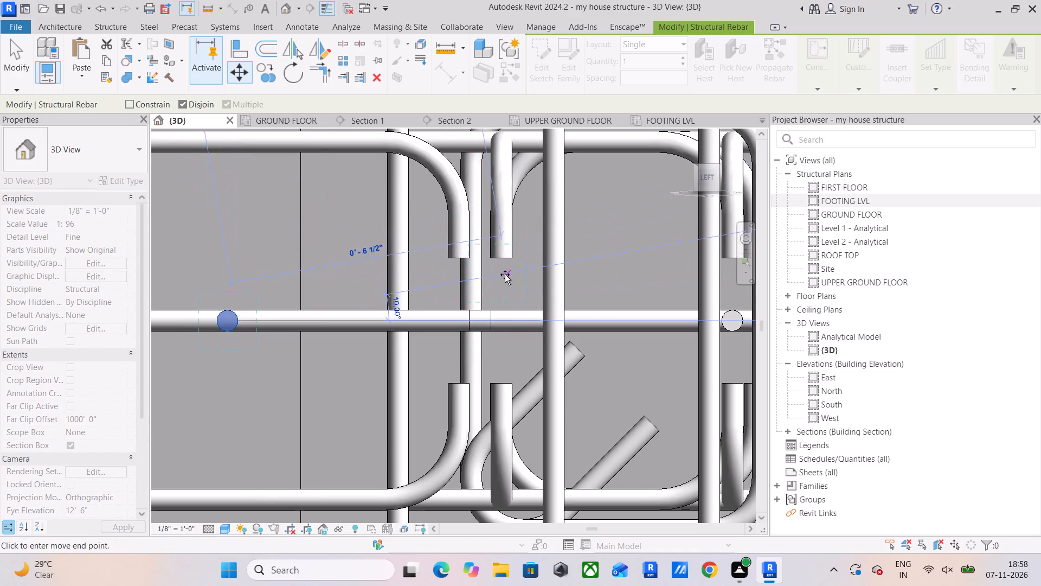
pyautogui.click(499, 259)
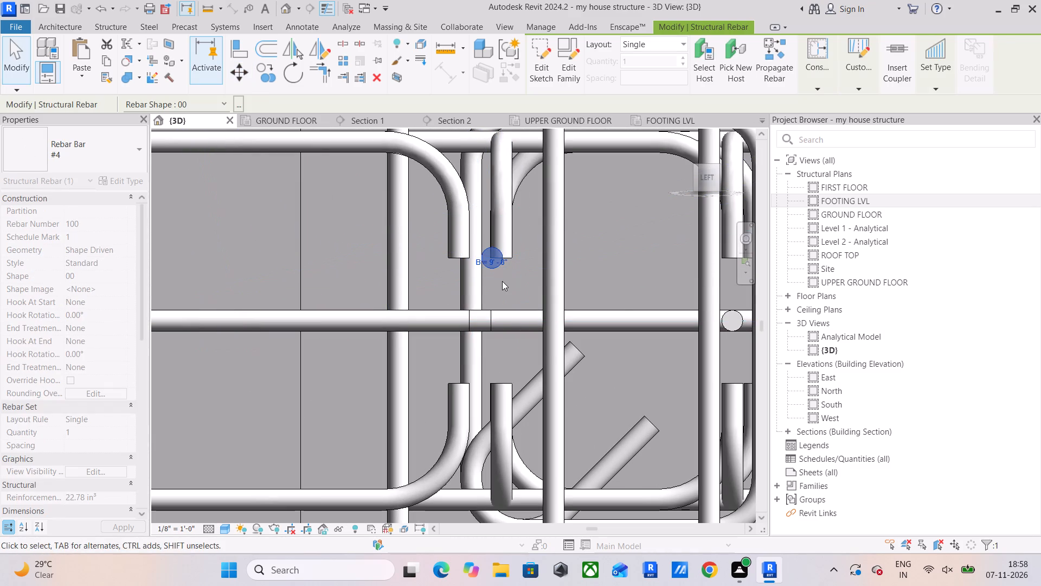
pyautogui.click(235, 79)
pyautogui.scroll(4, 439, 232)
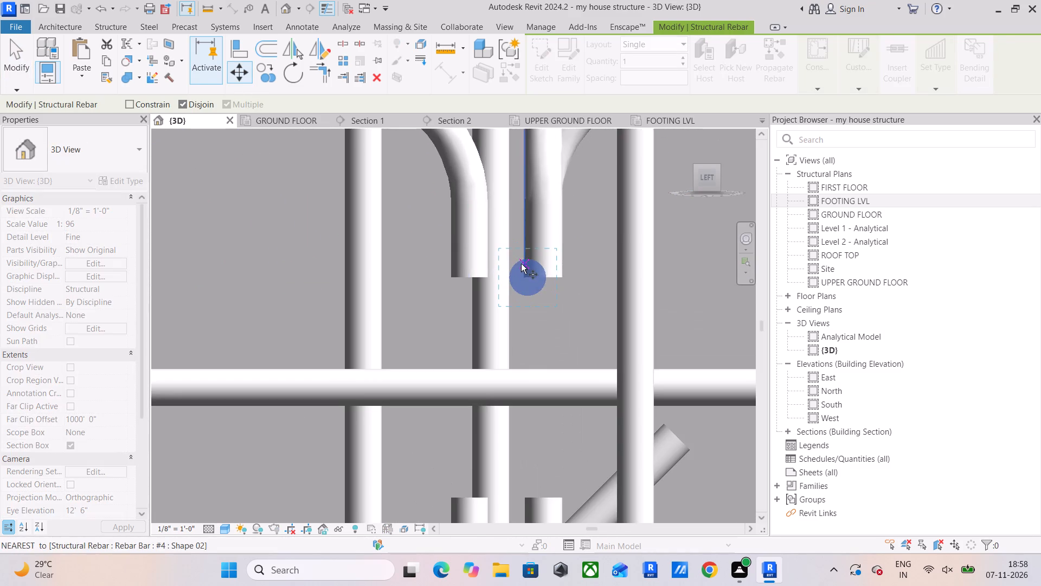
pyautogui.click(528, 277)
pyautogui.click(544, 277)
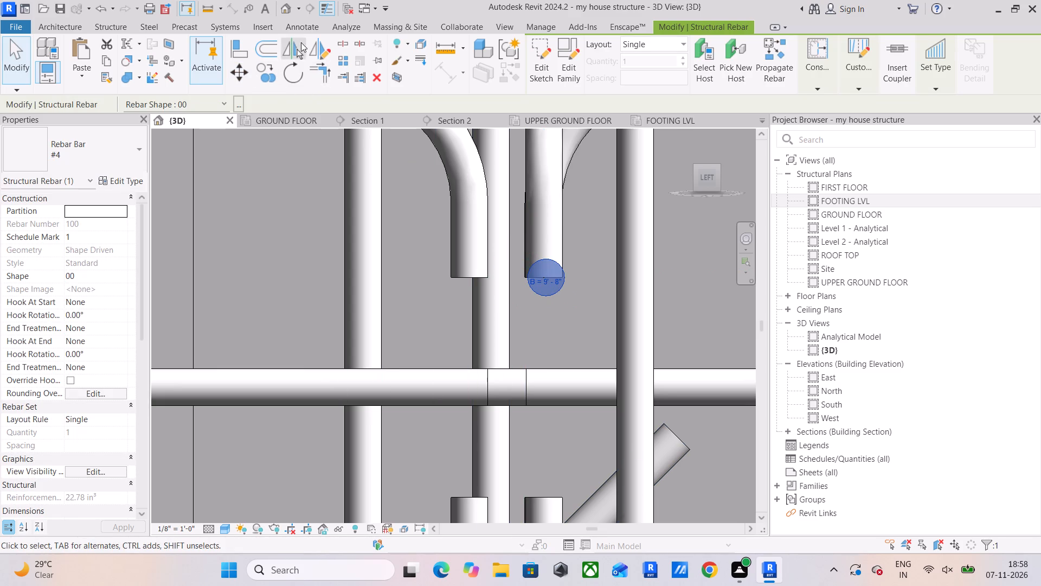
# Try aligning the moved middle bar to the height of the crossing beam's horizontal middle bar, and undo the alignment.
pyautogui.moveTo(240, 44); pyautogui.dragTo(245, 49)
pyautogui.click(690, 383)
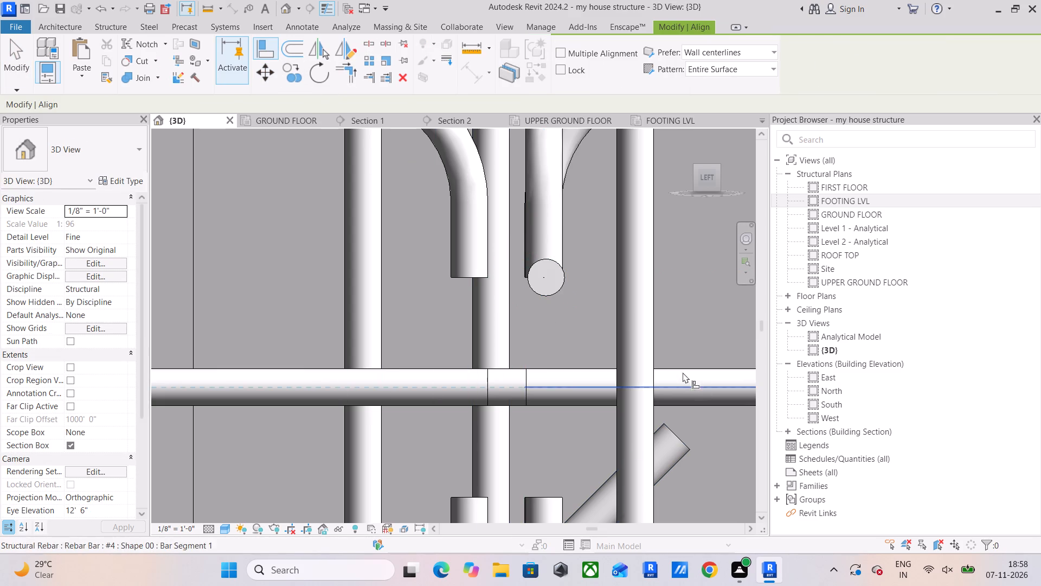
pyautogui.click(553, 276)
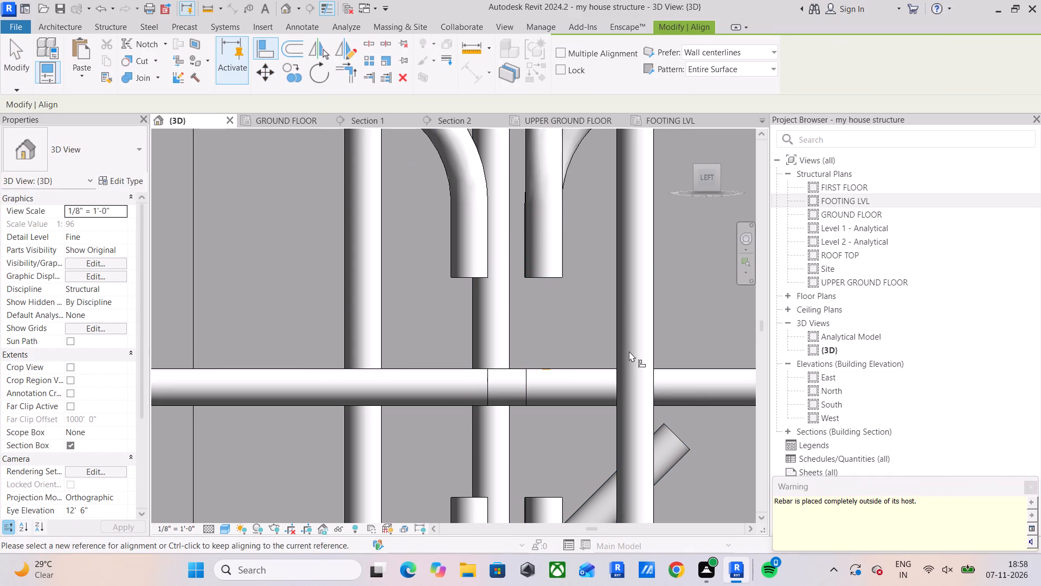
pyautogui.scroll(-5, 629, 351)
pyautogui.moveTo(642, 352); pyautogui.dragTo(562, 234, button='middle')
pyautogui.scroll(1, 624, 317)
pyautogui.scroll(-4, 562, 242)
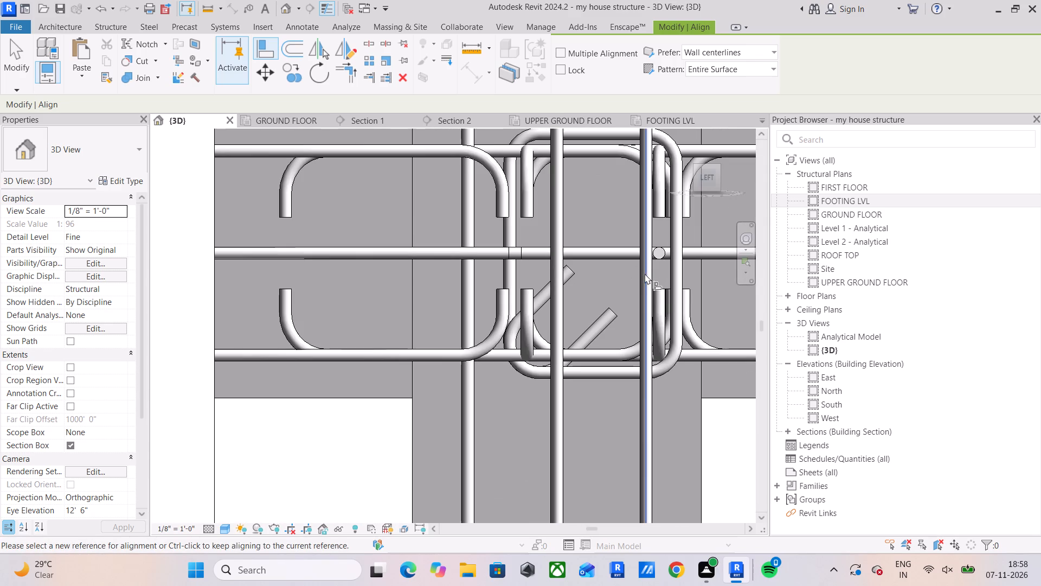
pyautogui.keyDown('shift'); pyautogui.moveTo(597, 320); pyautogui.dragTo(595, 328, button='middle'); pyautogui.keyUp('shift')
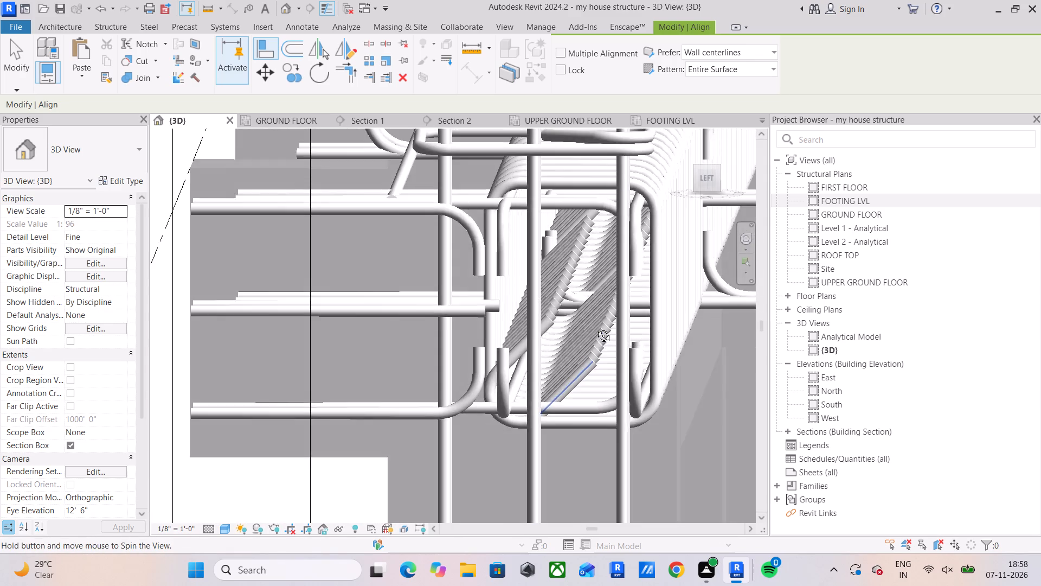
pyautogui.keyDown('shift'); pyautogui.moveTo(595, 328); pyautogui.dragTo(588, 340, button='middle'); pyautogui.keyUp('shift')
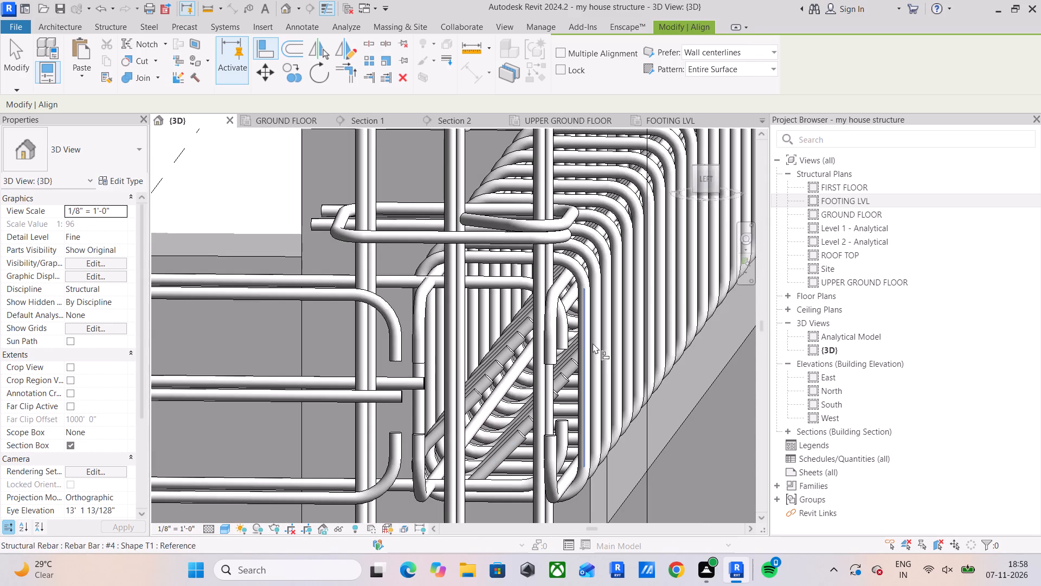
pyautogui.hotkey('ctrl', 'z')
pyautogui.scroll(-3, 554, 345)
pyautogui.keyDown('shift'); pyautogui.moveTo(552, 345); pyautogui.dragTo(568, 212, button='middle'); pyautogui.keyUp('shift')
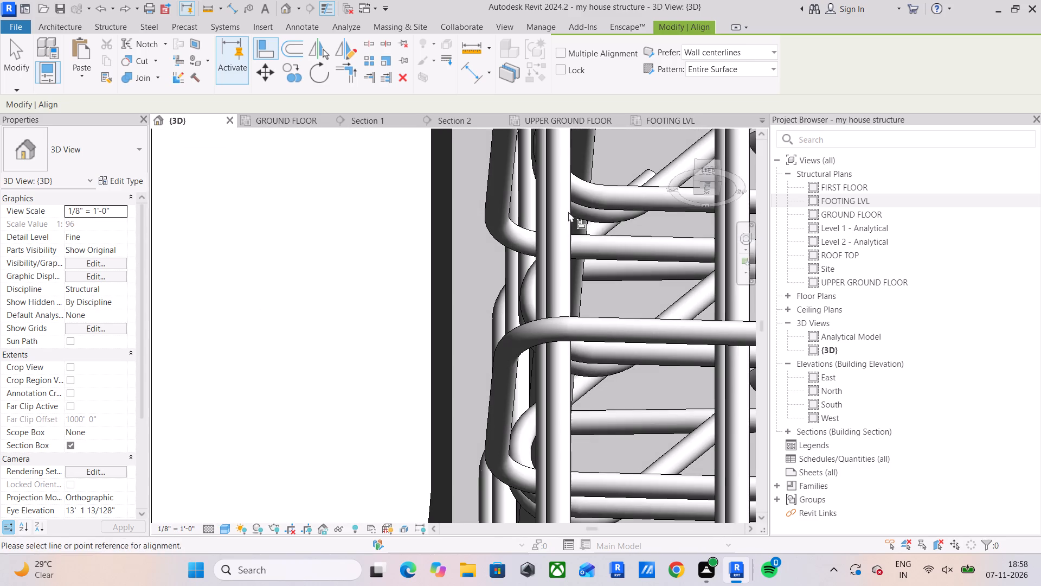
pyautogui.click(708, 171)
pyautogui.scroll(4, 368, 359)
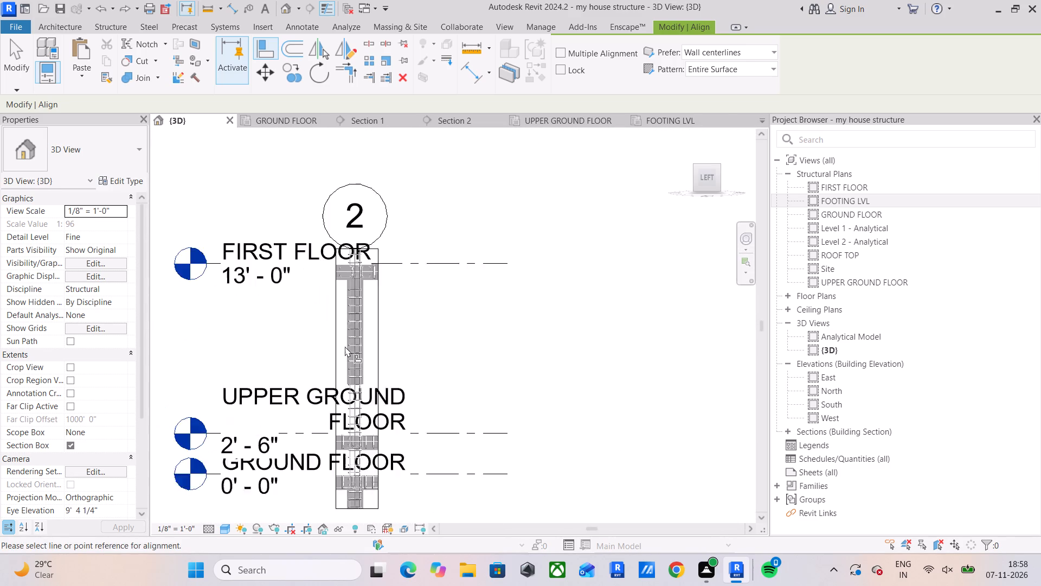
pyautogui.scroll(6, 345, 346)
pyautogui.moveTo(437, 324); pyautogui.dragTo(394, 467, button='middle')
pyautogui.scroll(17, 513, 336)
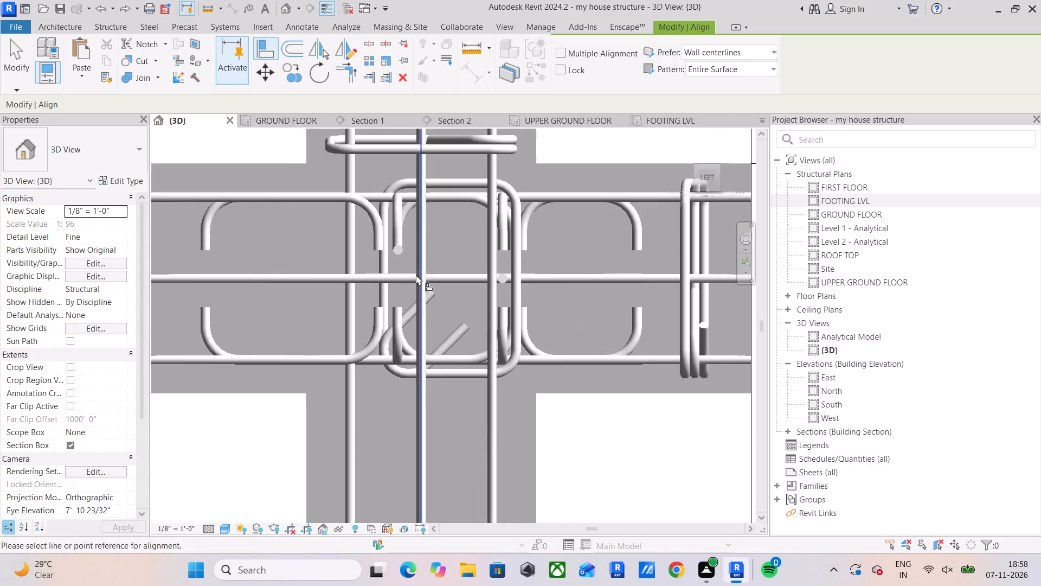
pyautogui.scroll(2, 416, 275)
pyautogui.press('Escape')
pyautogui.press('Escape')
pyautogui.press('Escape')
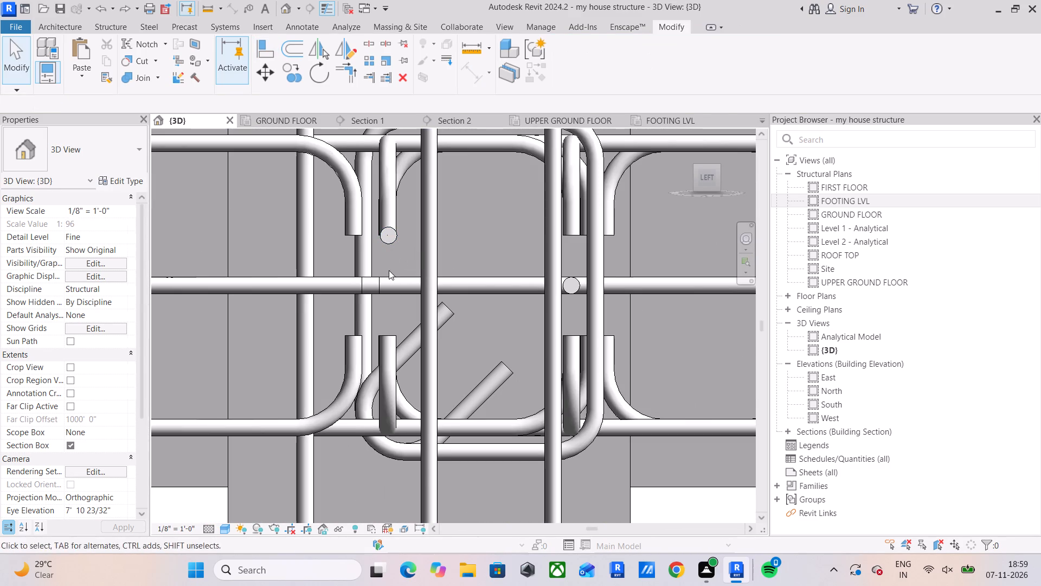
# Align the moved bar to the end of the opposite middle longitudinal bar of the same FIRST FLOOR beam.
pyautogui.click(262, 47)
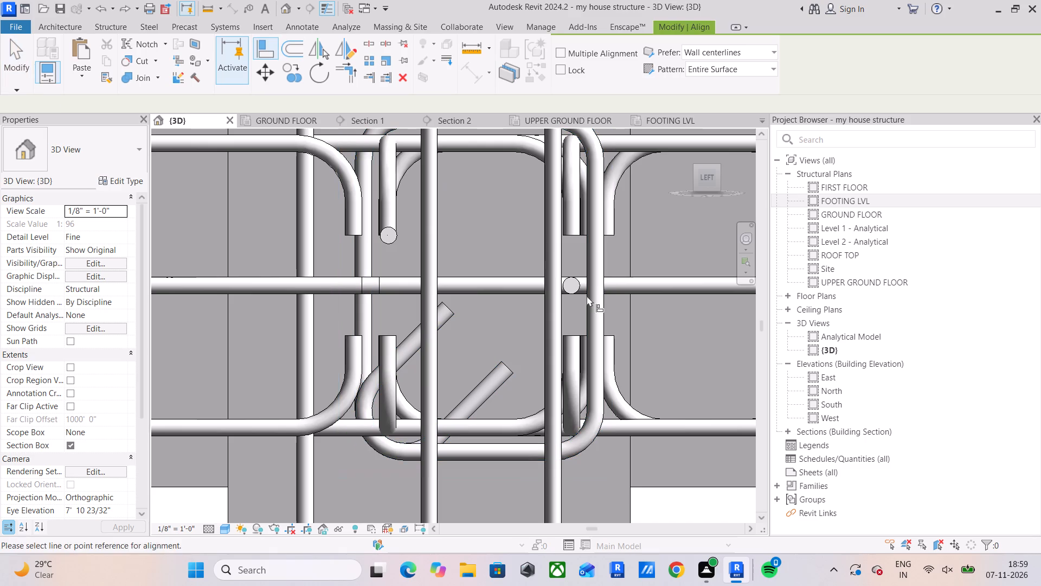
pyautogui.moveTo(573, 284); pyautogui.dragTo(554, 282)
pyautogui.click(383, 234)
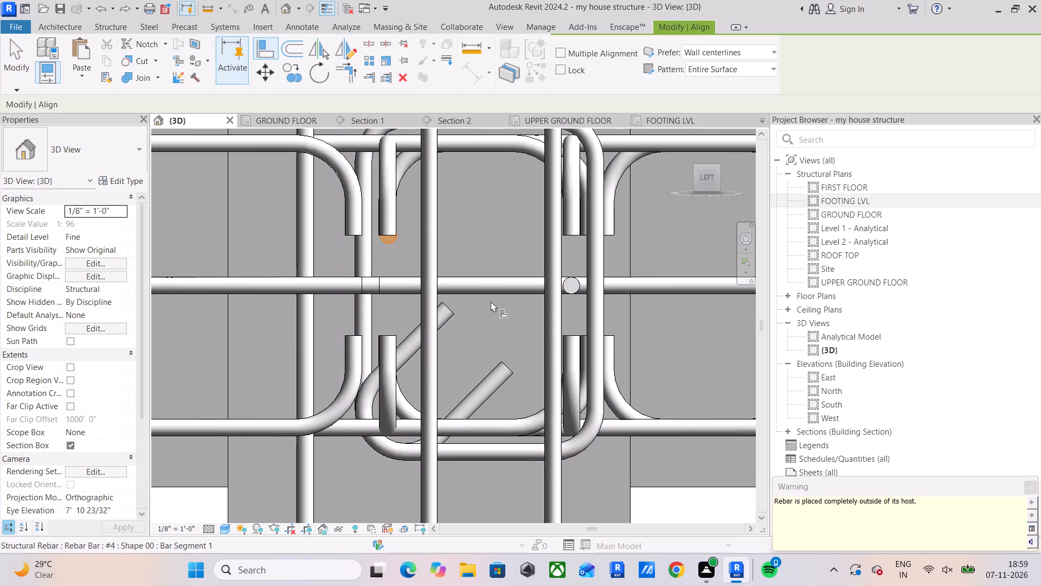
pyautogui.keyDown('shift'); pyautogui.moveTo(491, 301); pyautogui.dragTo(437, 345, button='middle'); pyautogui.keyUp('shift')
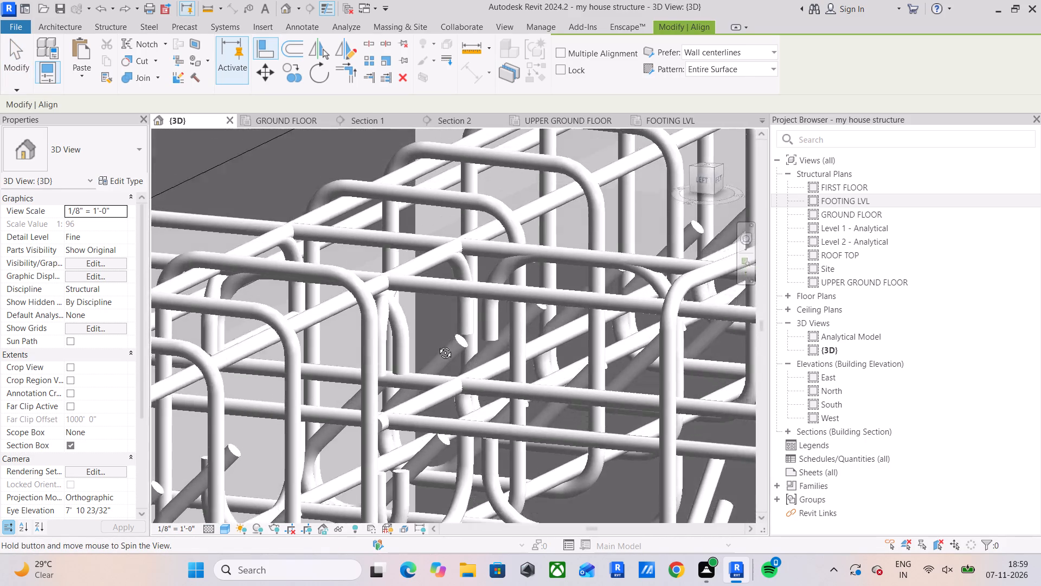
pyautogui.keyDown('shift'); pyautogui.moveTo(437, 345); pyautogui.dragTo(436, 347, button='middle'); pyautogui.keyUp('shift')
pyautogui.scroll(1, 434, 342)
pyautogui.moveTo(434, 342); pyautogui.dragTo(521, 300, button='middle')
pyautogui.press('Escape')
# Align the short 0'-7" bar at the FIRST FLOOR column joint to the height of the horizontal middle bar, seen from the front.
pyautogui.click(343, 294)
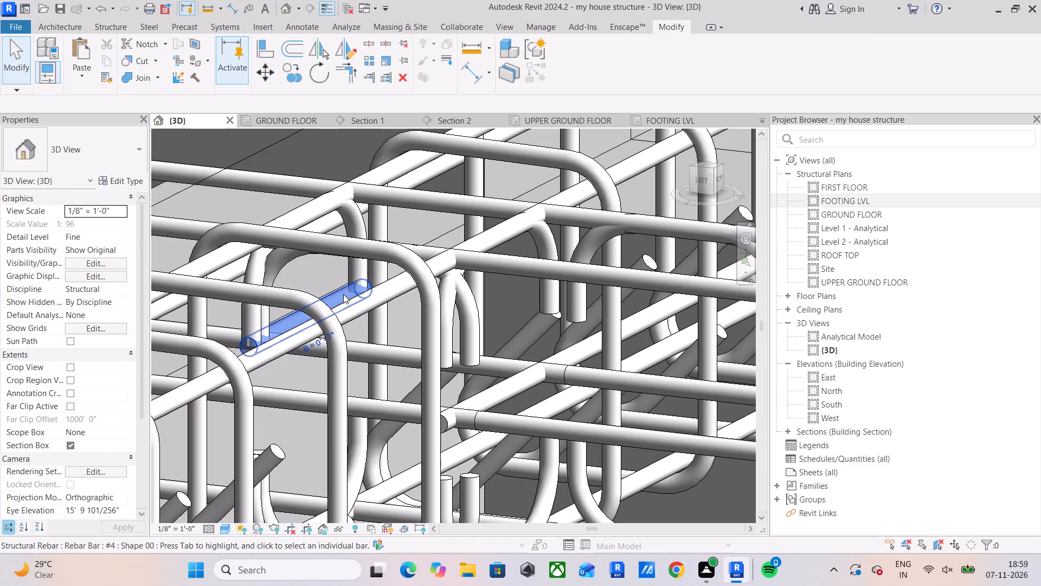
pyautogui.scroll(-9, 343, 294)
pyautogui.moveTo(362, 308); pyautogui.dragTo(322, 293, button='middle')
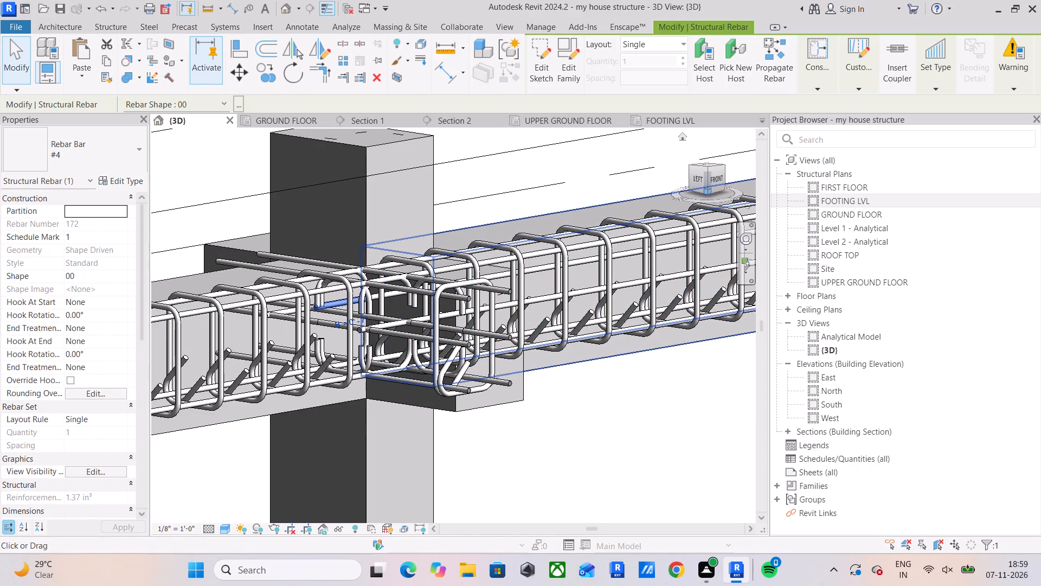
pyautogui.click(712, 179)
pyautogui.scroll(-4, 625, 267)
pyautogui.moveTo(570, 272); pyautogui.dragTo(560, 112, button='middle')
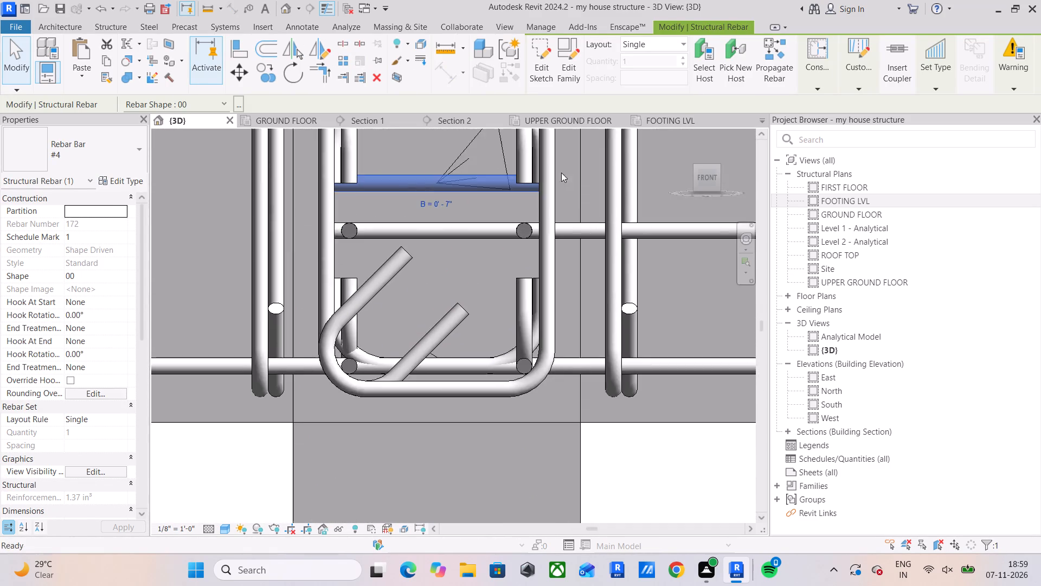
pyautogui.scroll(-3, 574, 240)
pyautogui.moveTo(580, 249); pyautogui.dragTo(543, 292, button='middle')
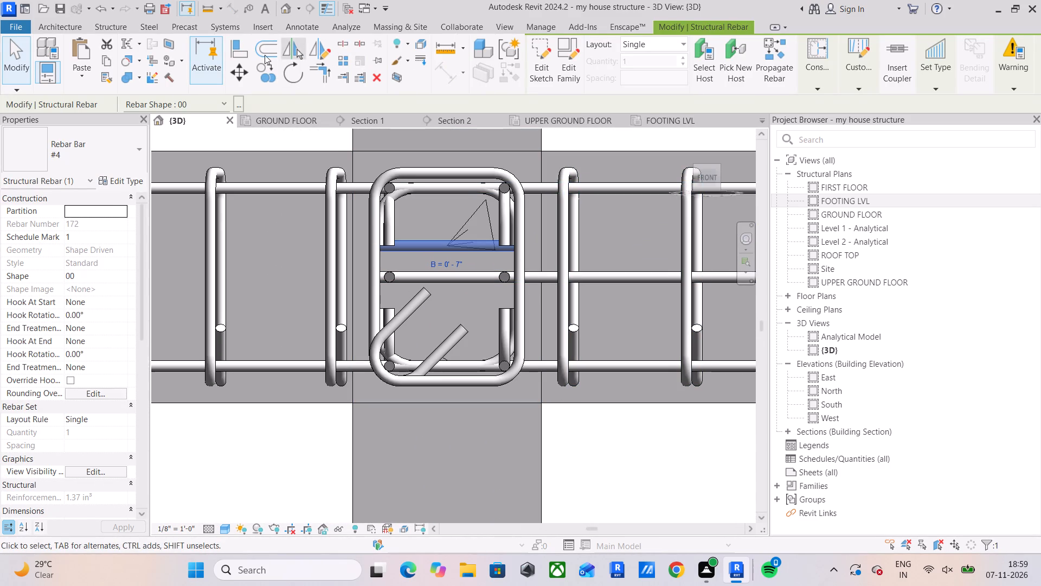
pyautogui.click(242, 55)
pyautogui.moveTo(609, 275); pyautogui.dragTo(603, 275)
pyautogui.click(458, 244)
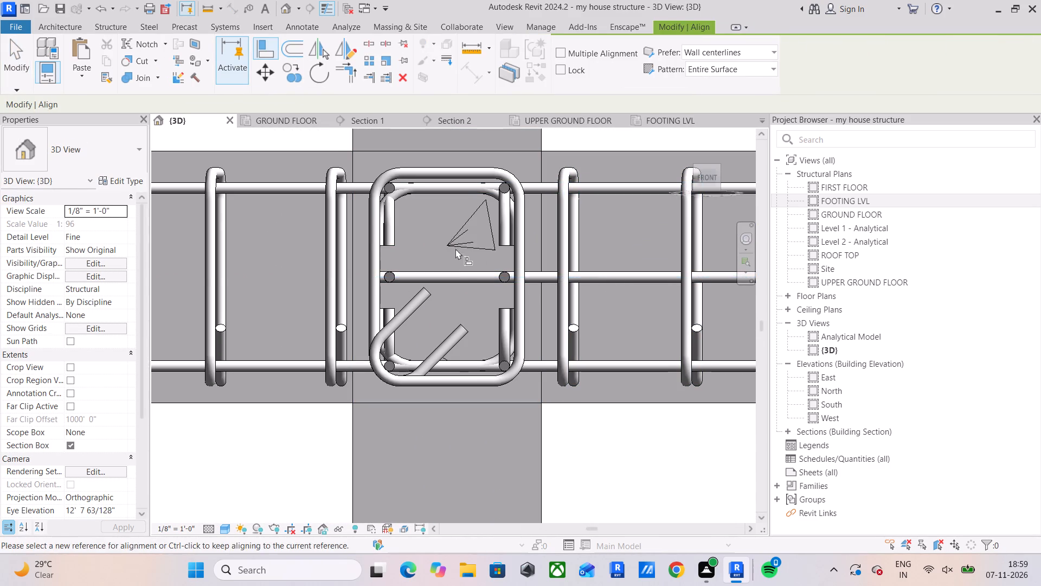
pyautogui.scroll(-2, 453, 269)
pyautogui.moveTo(455, 270); pyautogui.dragTo(528, 276, button='middle')
pyautogui.press('Escape')
pyautogui.press('Escape')
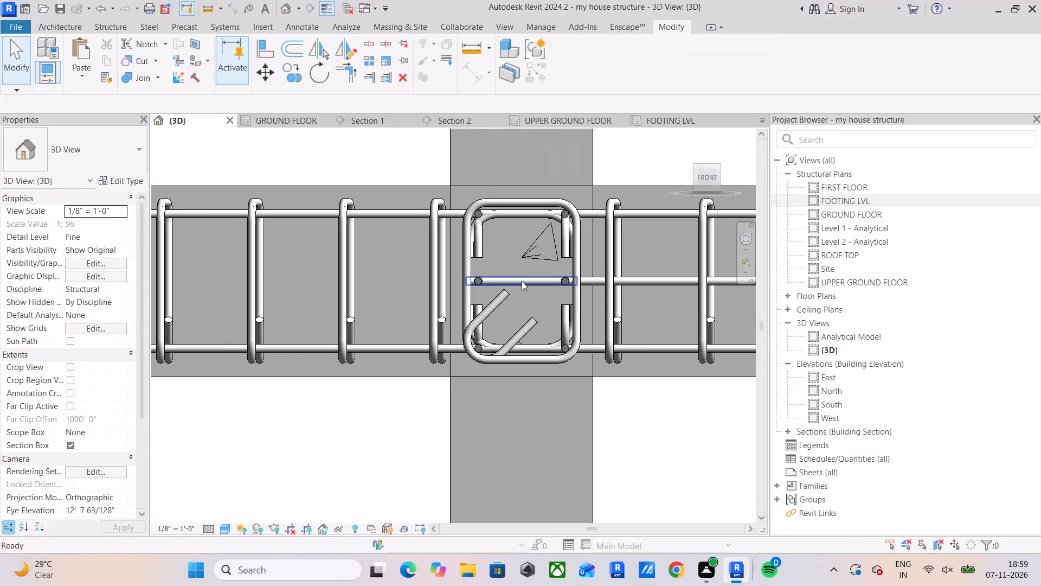
# Stretch the short 0'-7" middle bar at the grid 8 column joint to about 1'-6", extending it towards grid 10.
pyautogui.keyDown('shift'); pyautogui.moveTo(523, 295); pyautogui.dragTo(522, 315, button='middle'); pyautogui.keyUp('shift')
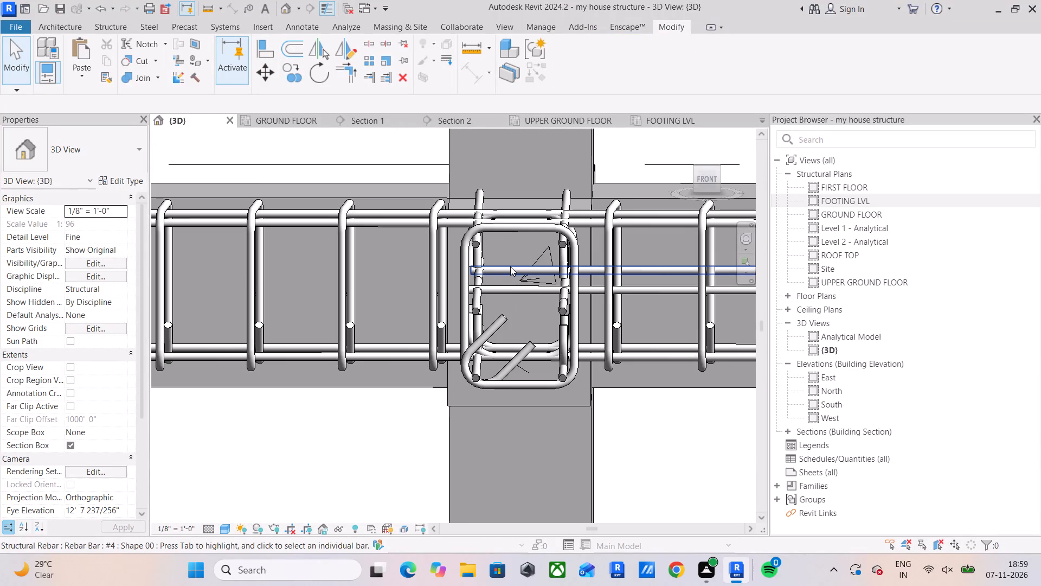
pyautogui.click(510, 266)
pyautogui.click(496, 289)
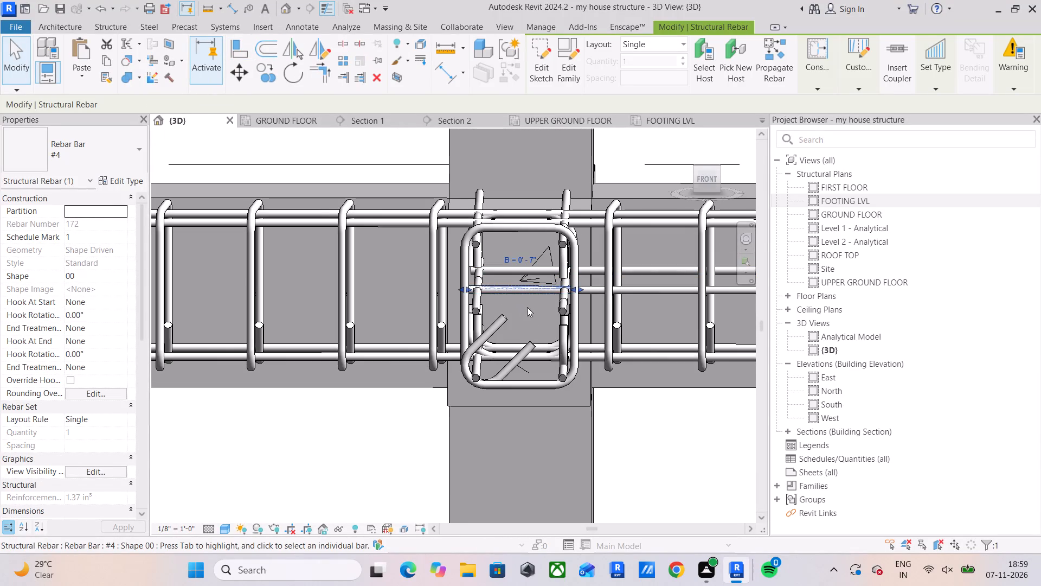
pyautogui.moveTo(460, 289); pyautogui.dragTo(291, 282)
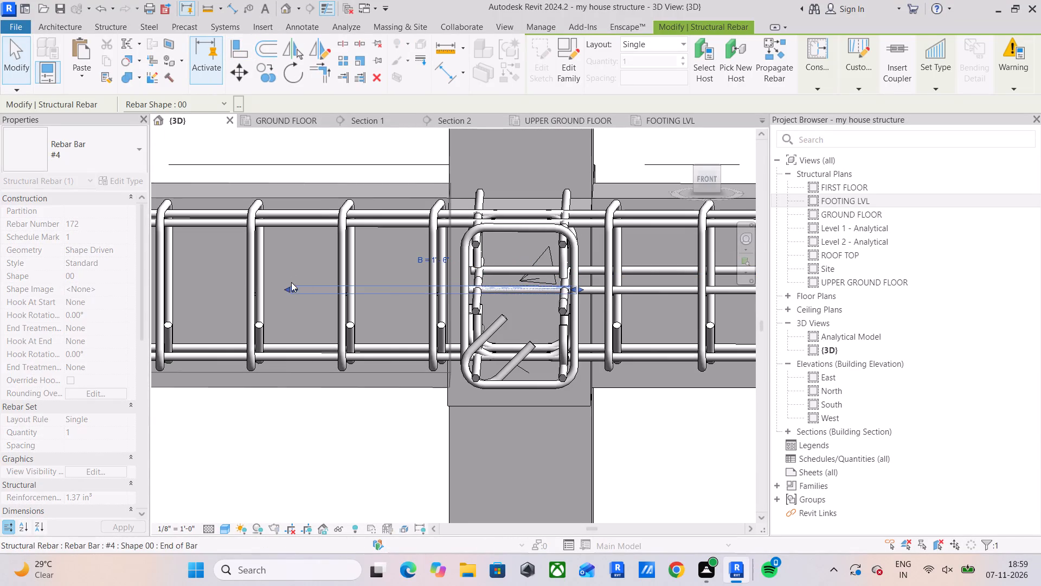
pyautogui.click(712, 177)
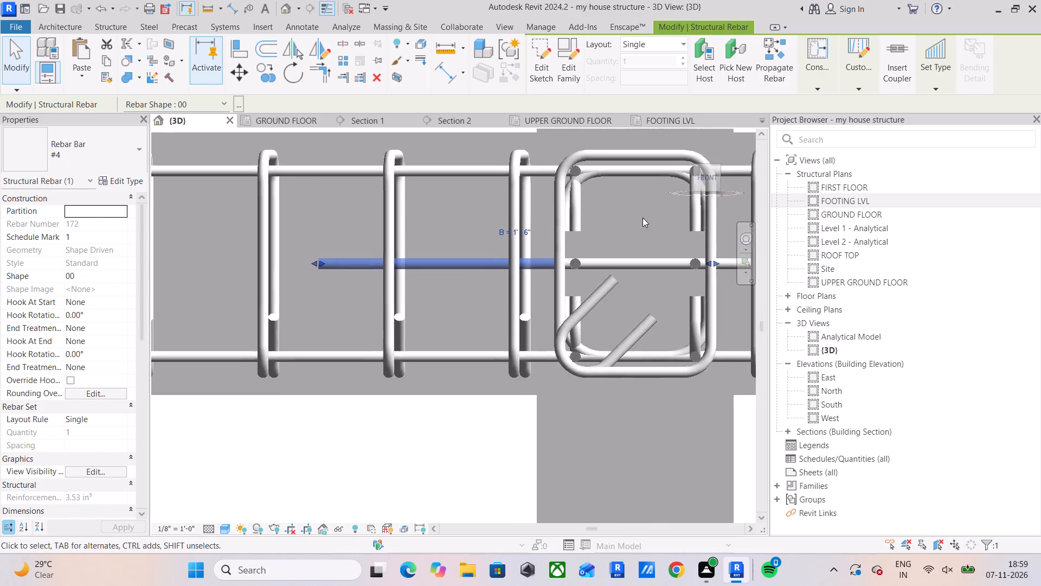
pyautogui.scroll(-10, 641, 220)
pyautogui.moveTo(608, 254); pyautogui.dragTo(834, 254, button='middle')
pyautogui.scroll(-5, 711, 291)
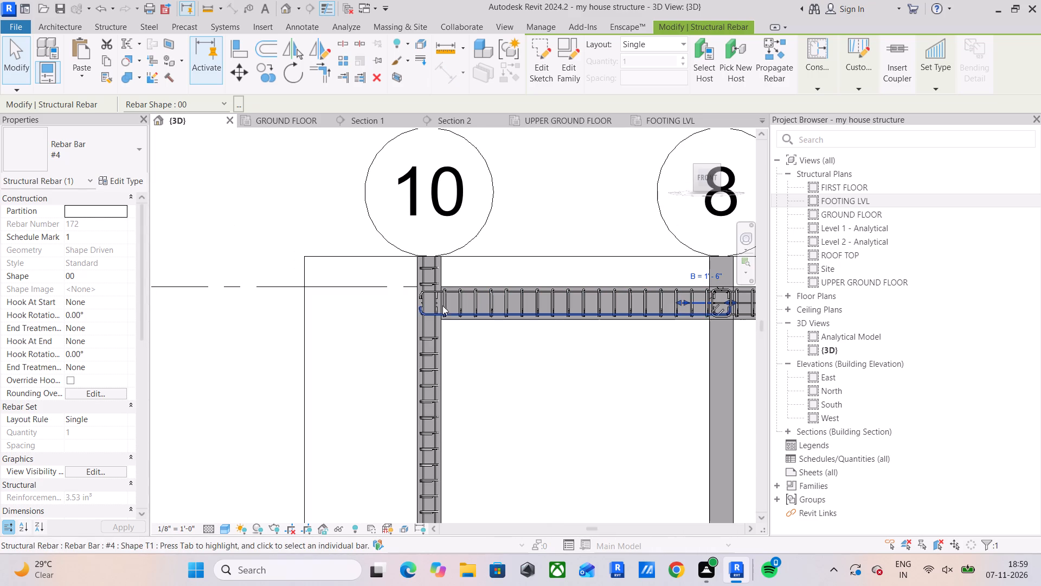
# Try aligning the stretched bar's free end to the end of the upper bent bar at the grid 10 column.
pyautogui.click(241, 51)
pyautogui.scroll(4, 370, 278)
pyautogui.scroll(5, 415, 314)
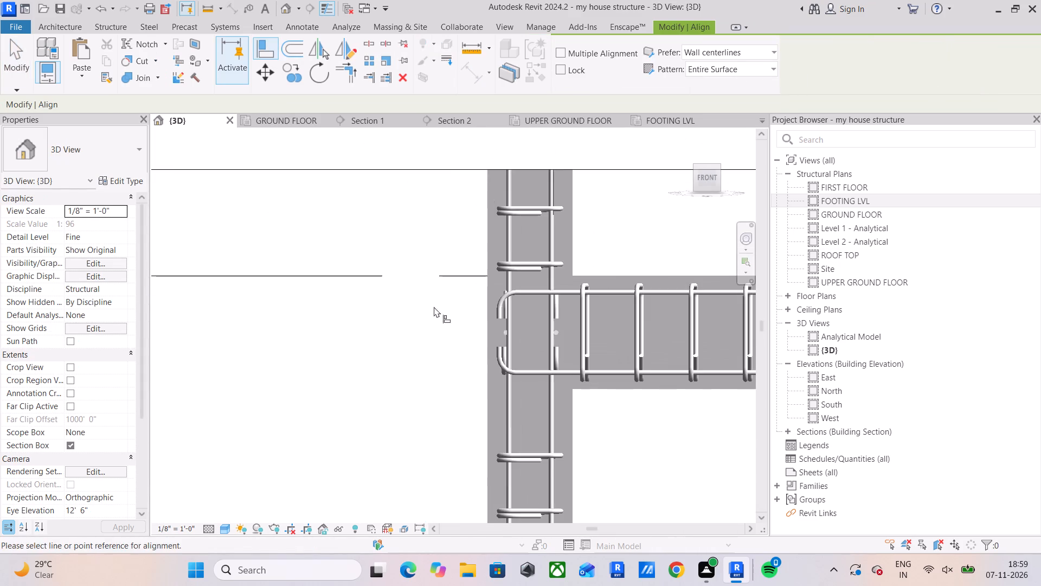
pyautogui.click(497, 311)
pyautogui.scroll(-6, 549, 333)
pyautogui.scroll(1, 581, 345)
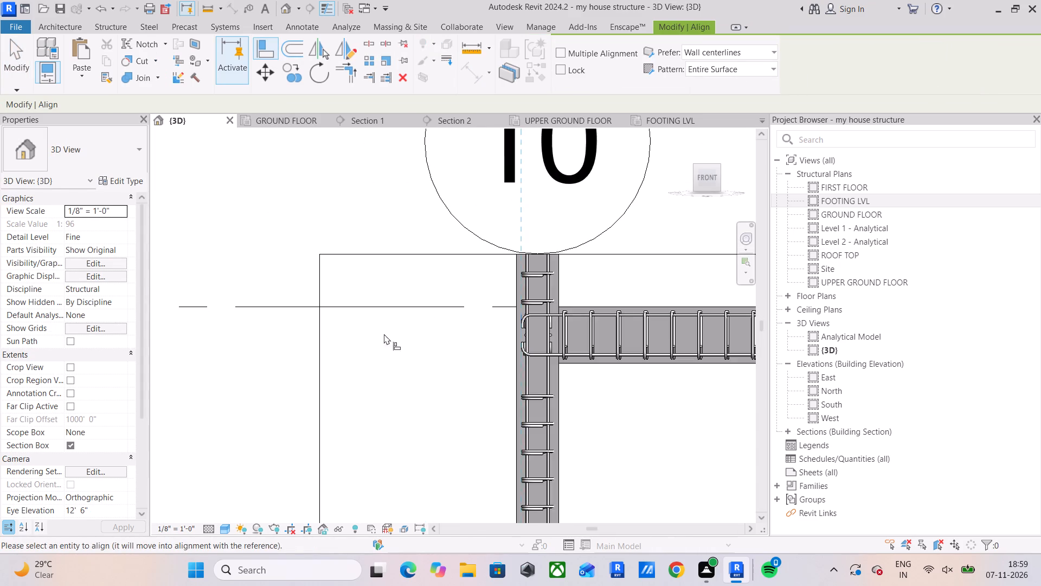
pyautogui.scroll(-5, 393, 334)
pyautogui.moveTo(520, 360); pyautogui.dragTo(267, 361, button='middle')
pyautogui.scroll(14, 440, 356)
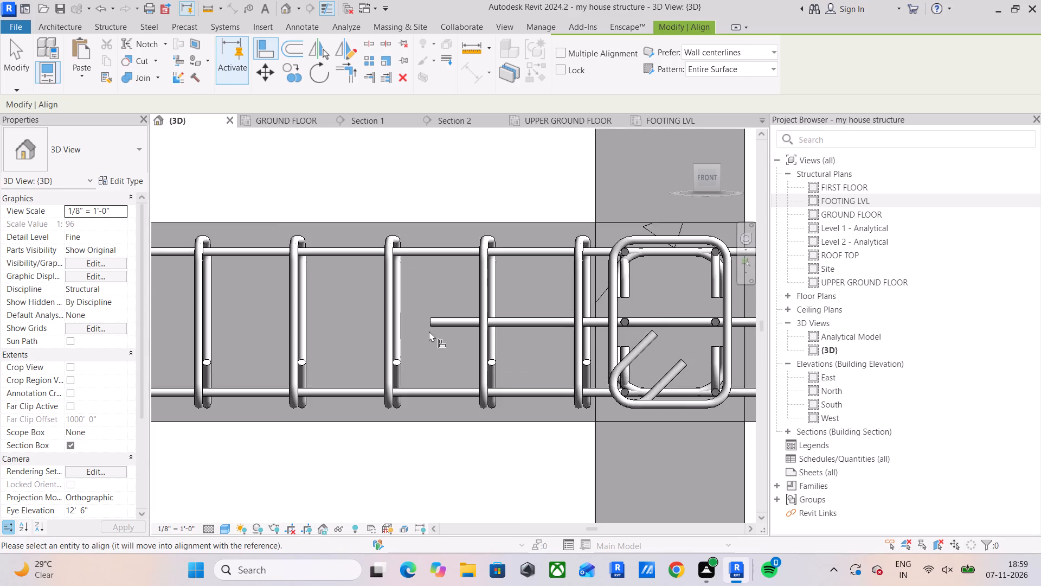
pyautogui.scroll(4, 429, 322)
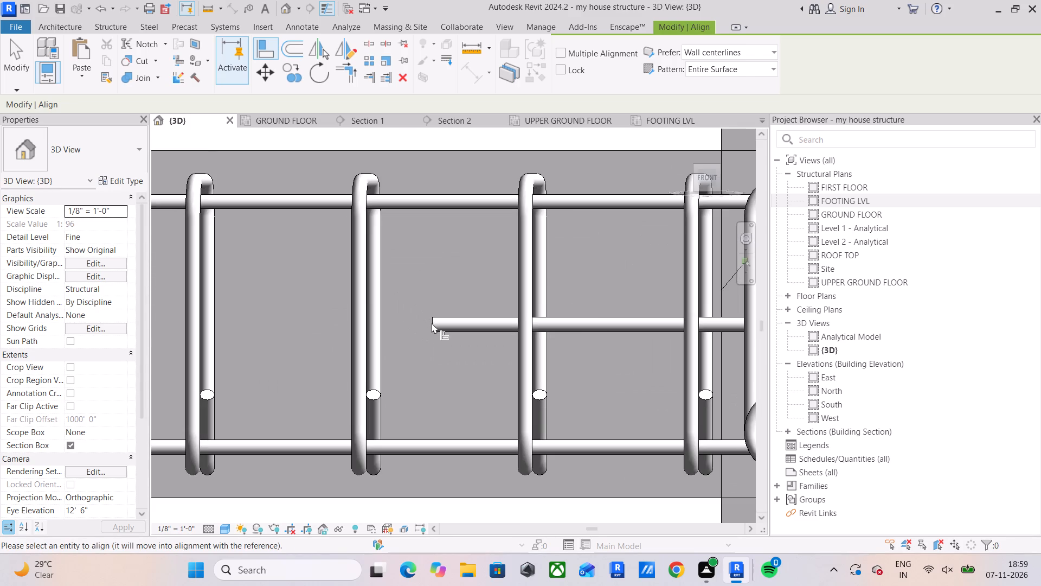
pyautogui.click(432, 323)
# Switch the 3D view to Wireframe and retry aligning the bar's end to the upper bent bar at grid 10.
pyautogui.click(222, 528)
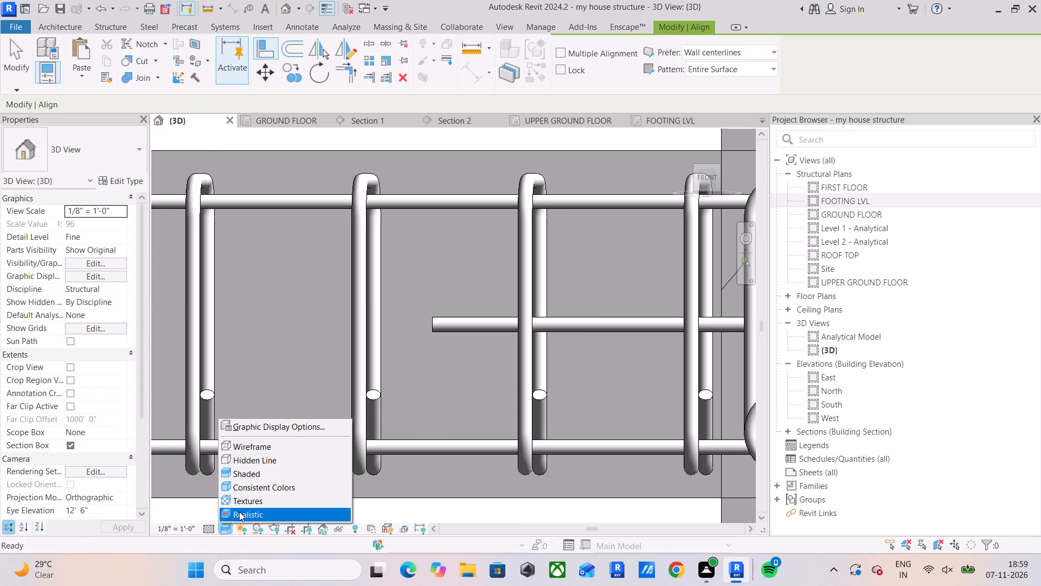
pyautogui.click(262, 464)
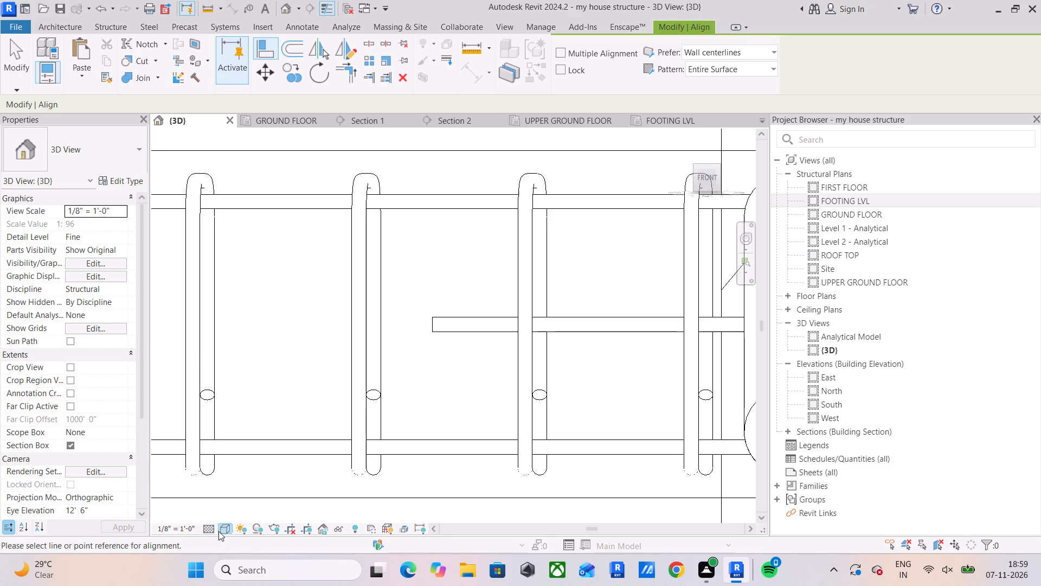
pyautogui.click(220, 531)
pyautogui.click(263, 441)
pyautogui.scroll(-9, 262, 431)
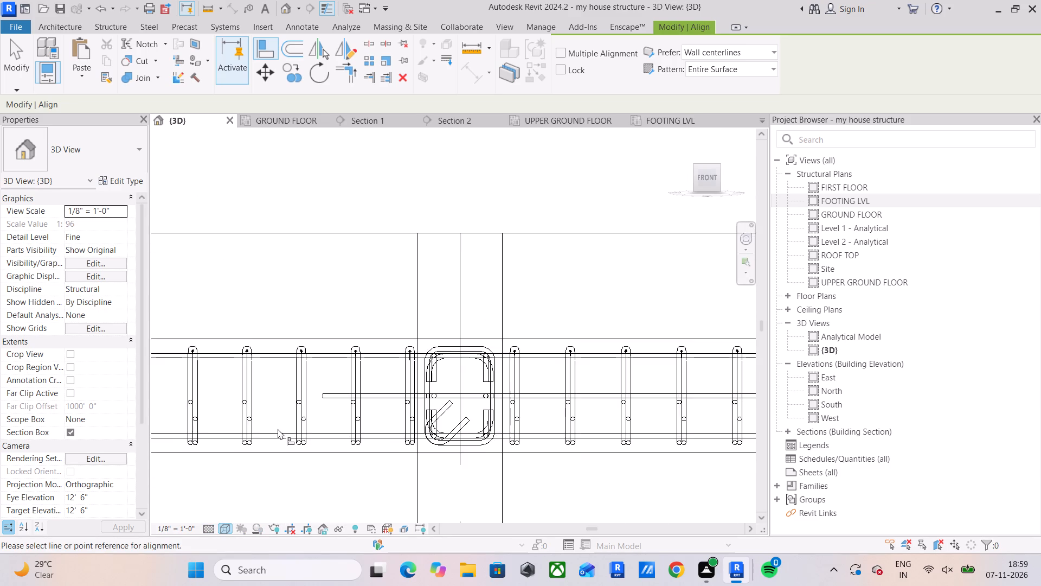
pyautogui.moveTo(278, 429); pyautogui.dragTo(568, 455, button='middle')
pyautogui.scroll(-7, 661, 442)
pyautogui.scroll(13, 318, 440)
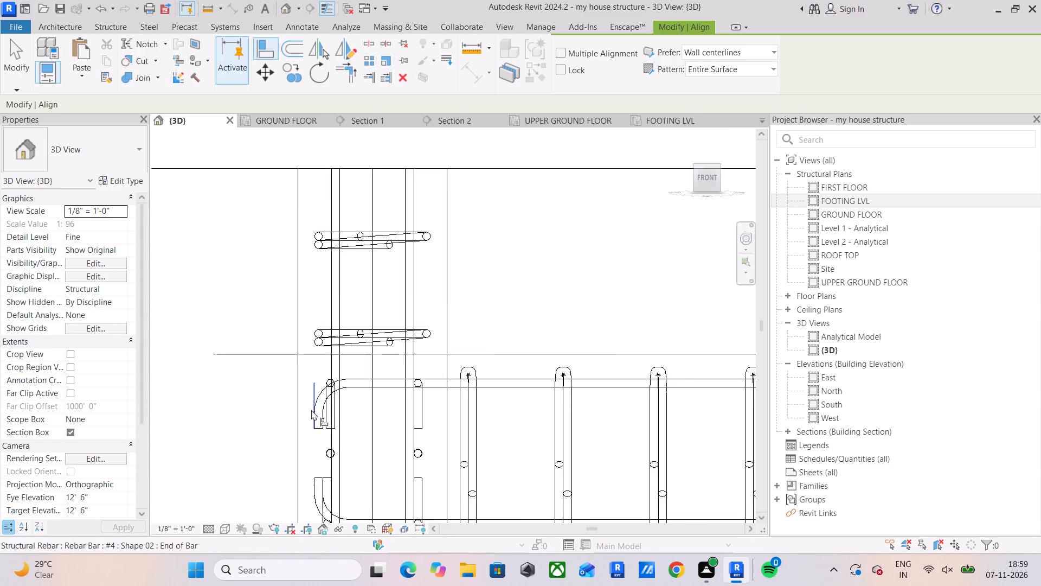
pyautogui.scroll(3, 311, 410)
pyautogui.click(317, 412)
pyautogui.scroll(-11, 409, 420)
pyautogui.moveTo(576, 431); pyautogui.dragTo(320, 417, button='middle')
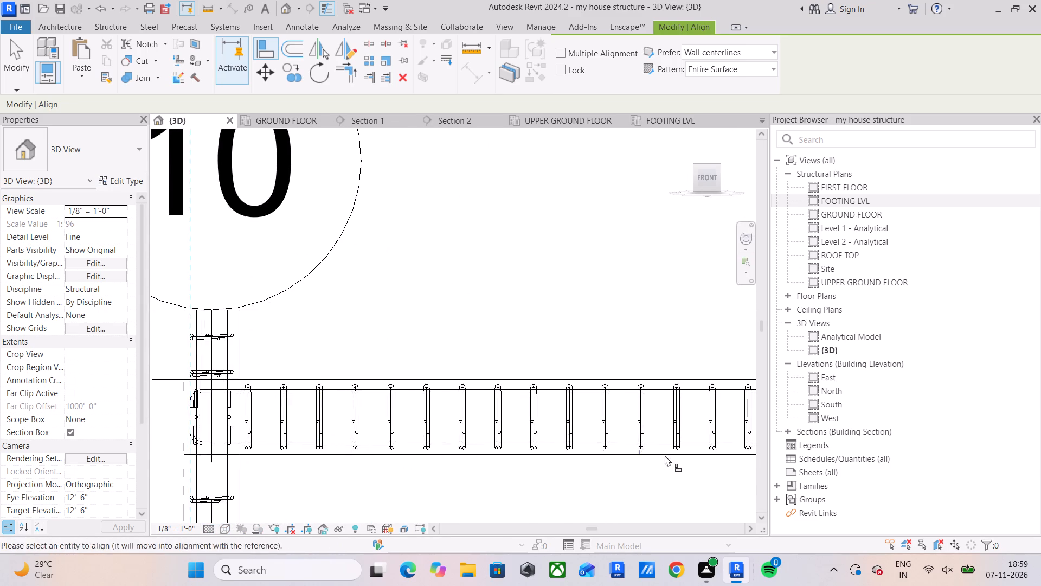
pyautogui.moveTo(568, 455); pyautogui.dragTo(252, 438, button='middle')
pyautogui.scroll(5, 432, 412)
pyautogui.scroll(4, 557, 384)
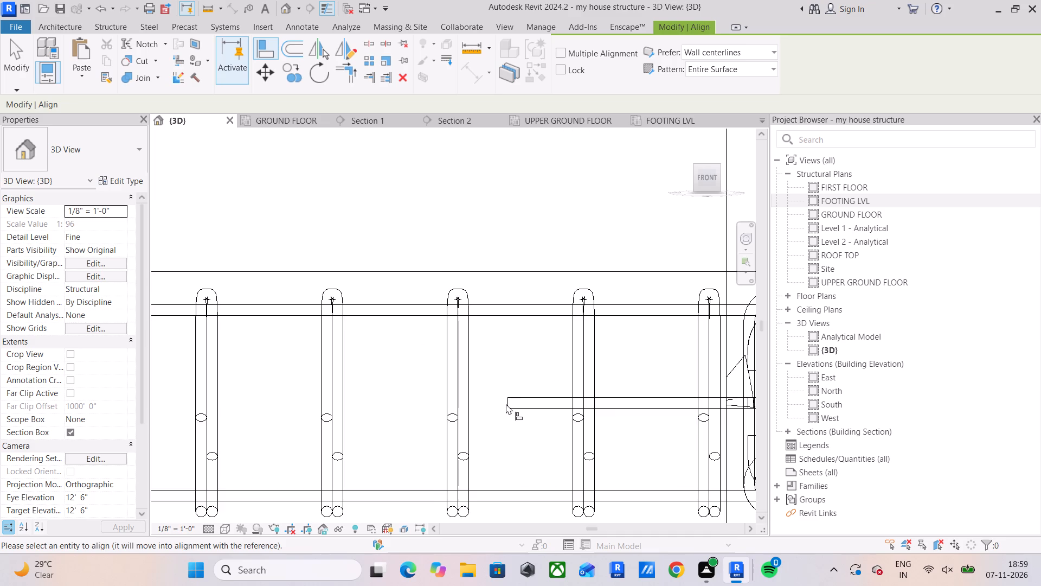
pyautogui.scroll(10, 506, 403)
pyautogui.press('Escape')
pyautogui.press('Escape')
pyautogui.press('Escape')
# Stretch the middle bar's free end to the outer edge of the bent bars at the grid 10 column, about 9'-8" long overall.
pyautogui.click(513, 413)
pyautogui.scroll(-4, 484, 463)
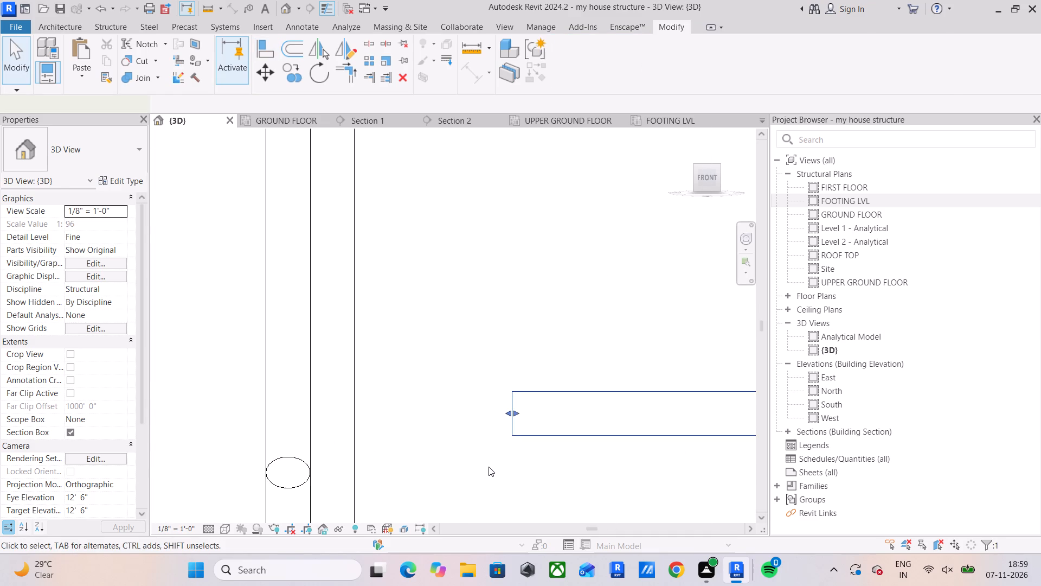
pyautogui.scroll(-8, 489, 467)
pyautogui.moveTo(487, 453); pyautogui.dragTo(240, 456)
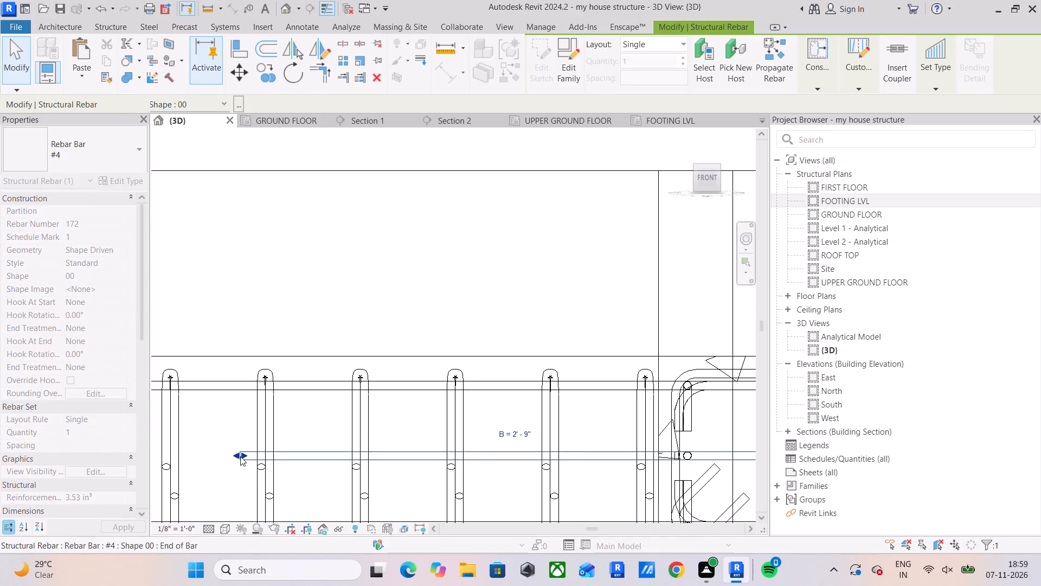
pyautogui.scroll(-4, 240, 456)
pyautogui.moveTo(262, 458); pyautogui.dragTo(605, 458, button='middle')
pyautogui.scroll(-4, 685, 463)
pyautogui.moveTo(620, 460); pyautogui.dragTo(363, 462)
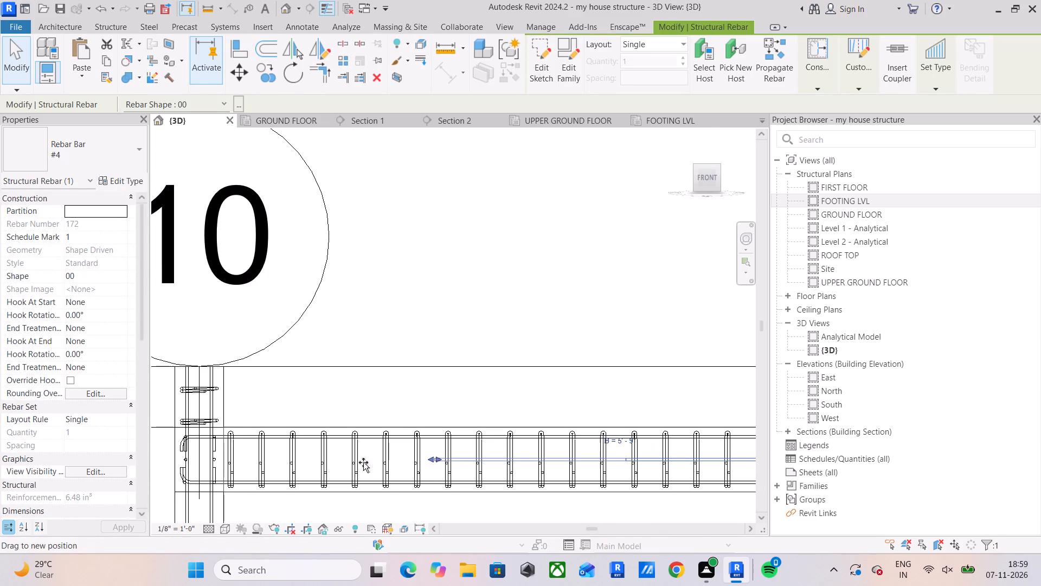
pyautogui.moveTo(363, 462); pyautogui.dragTo(194, 462)
pyautogui.scroll(6, 178, 456)
pyautogui.moveTo(182, 459); pyautogui.dragTo(310, 460, button='middle')
pyautogui.scroll(5, 316, 461)
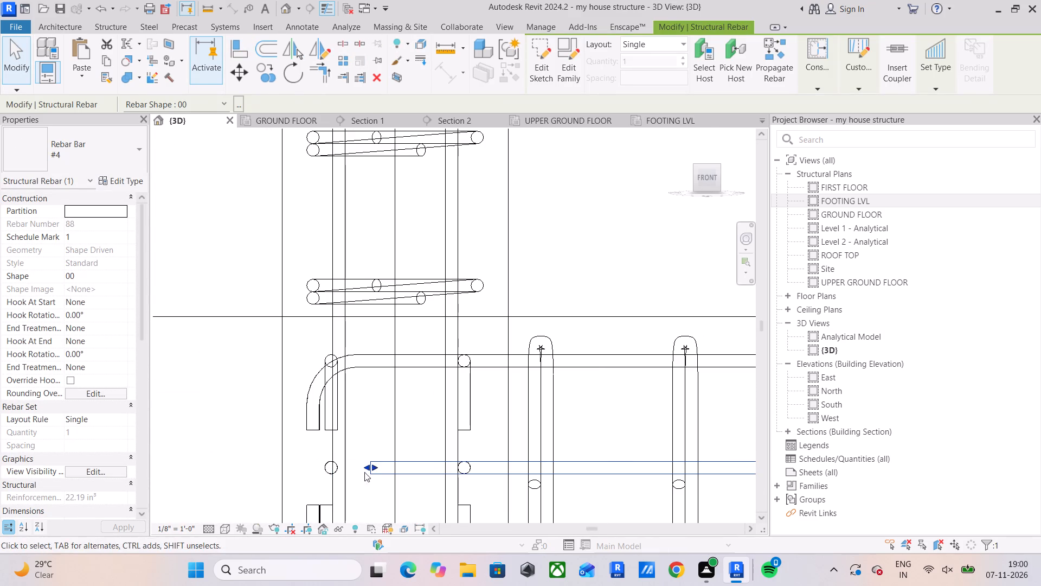
pyautogui.moveTo(367, 468); pyautogui.dragTo(303, 474)
pyautogui.click(381, 434)
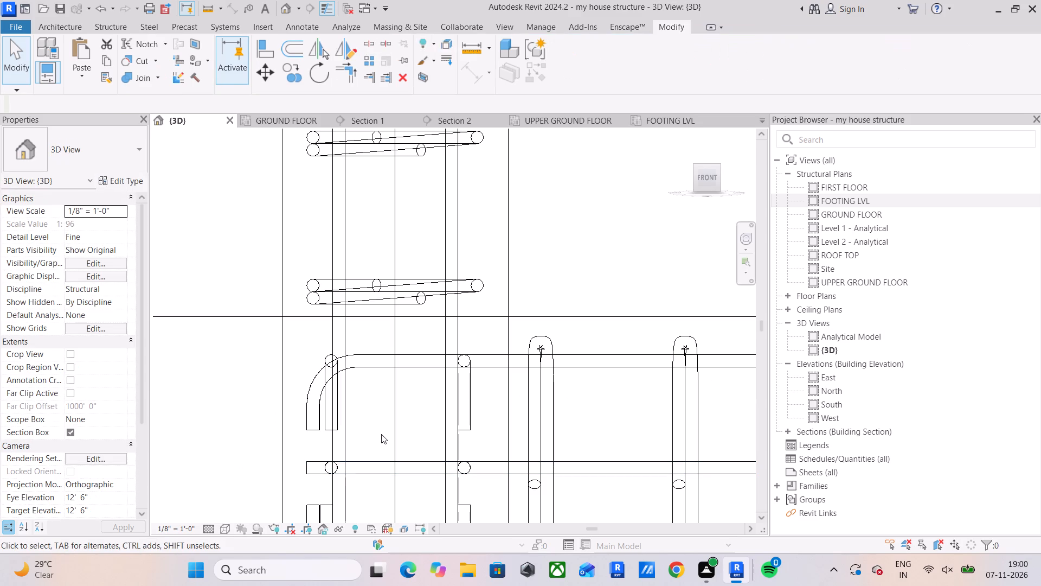
pyautogui.press('Escape')
pyautogui.press('Escape')
pyautogui.press('Escape')
pyautogui.press('Escape')
# Restore the Shaded visual style and mirror a copy of the extended middle bar about the beam's centreline, seen from the top.
pyautogui.scroll(-3, 441, 407)
pyautogui.click(548, 451)
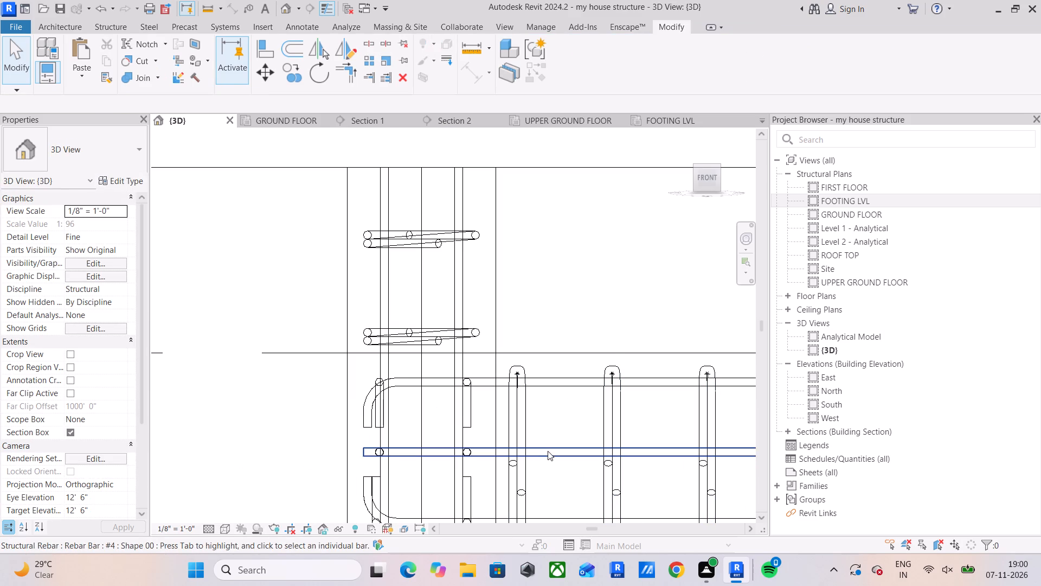
pyautogui.click(223, 526)
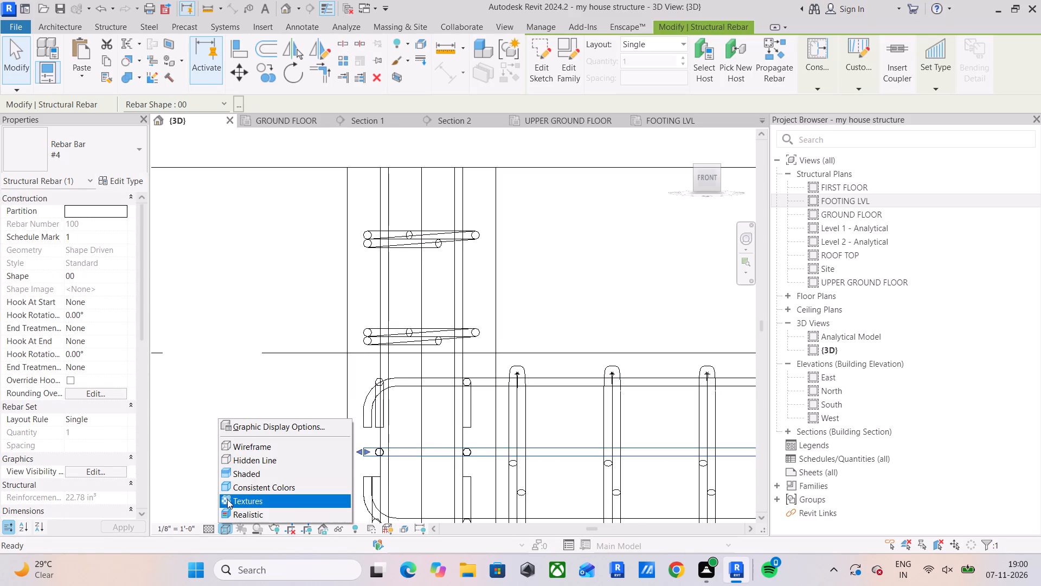
pyautogui.click(249, 470)
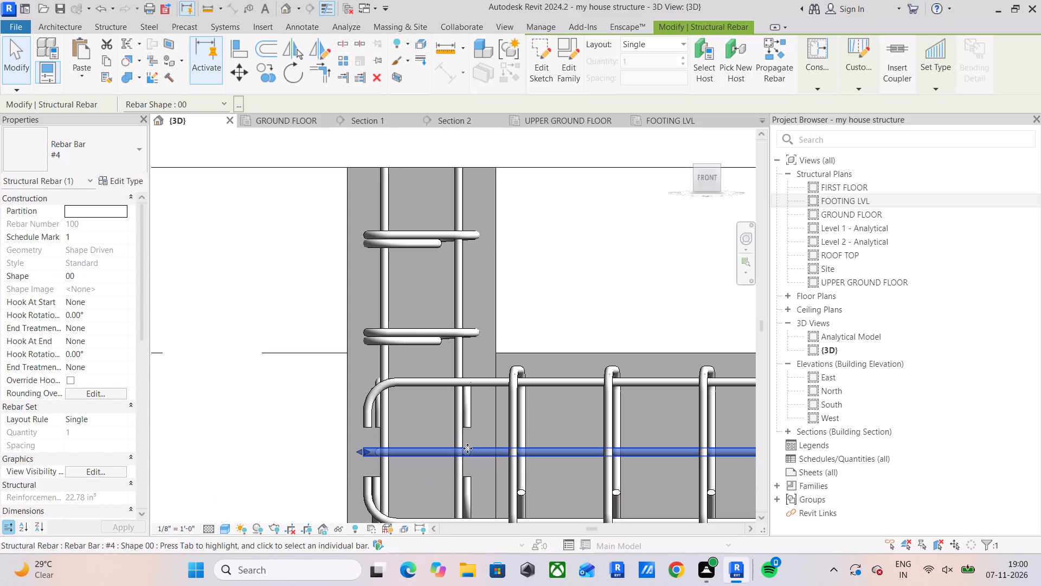
pyautogui.keyDown('shift'); pyautogui.moveTo(370, 450); pyautogui.dragTo(522, 528, button='middle'); pyautogui.keyUp('shift')
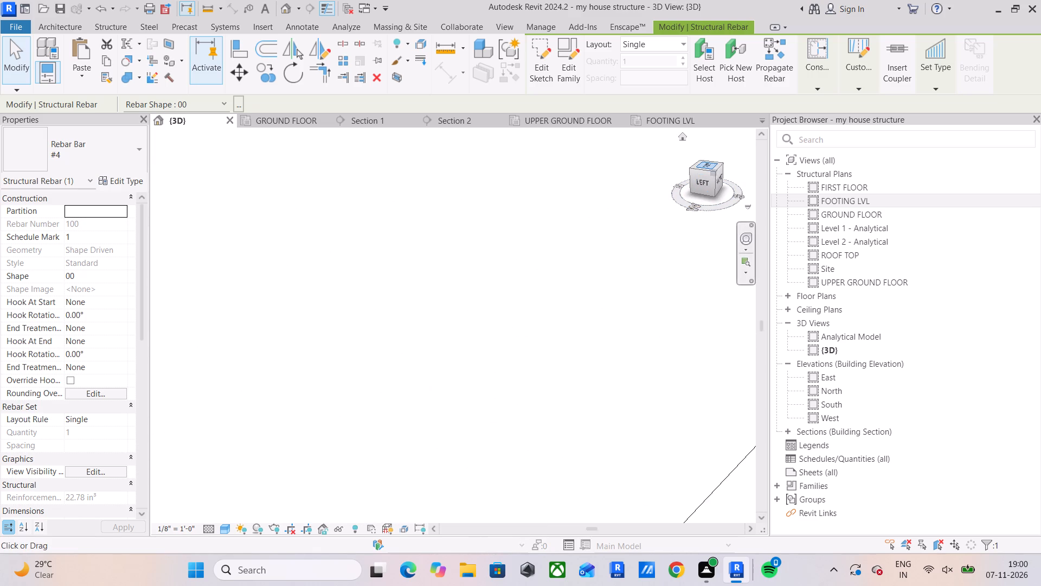
pyautogui.click(706, 166)
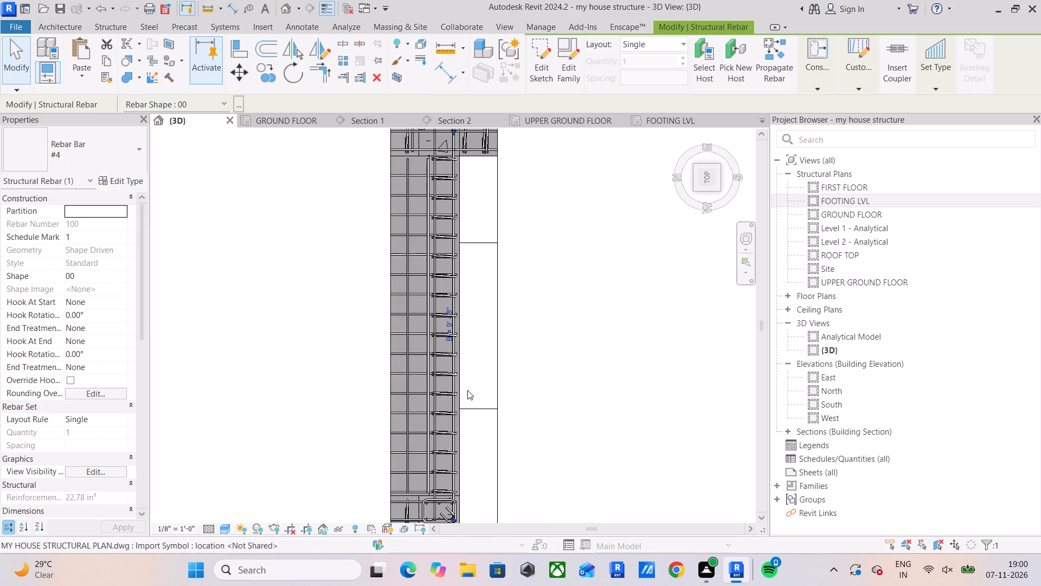
pyautogui.click(316, 52)
pyautogui.scroll(5, 473, 338)
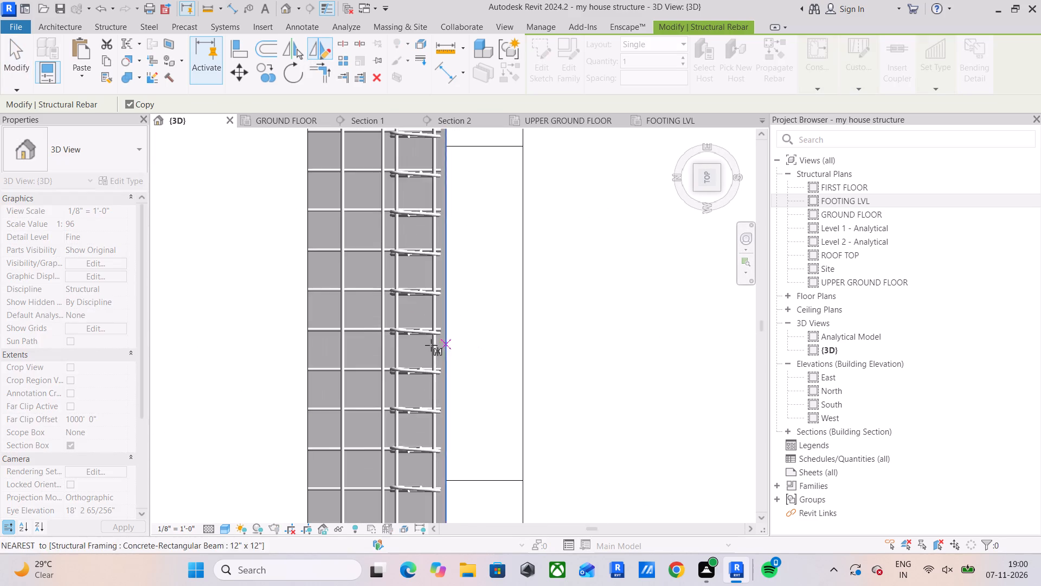
pyautogui.scroll(4, 431, 345)
pyautogui.click(420, 309)
pyautogui.click(422, 285)
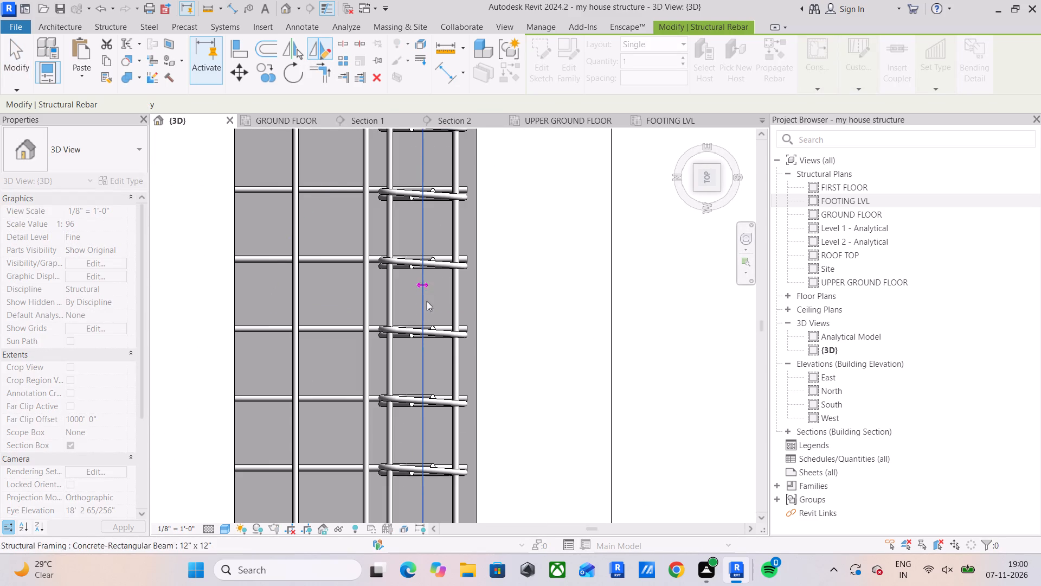
pyautogui.press('Escape')
pyautogui.press('Escape')
# Examine the mirrored middle bars inside the stirrups along the beam and where they meet the adjoining span at the intermediate column.
pyautogui.scroll(-4, 466, 404)
pyautogui.keyDown('shift'); pyautogui.moveTo(471, 417); pyautogui.dragTo(444, 354, button='middle'); pyautogui.keyUp('shift')
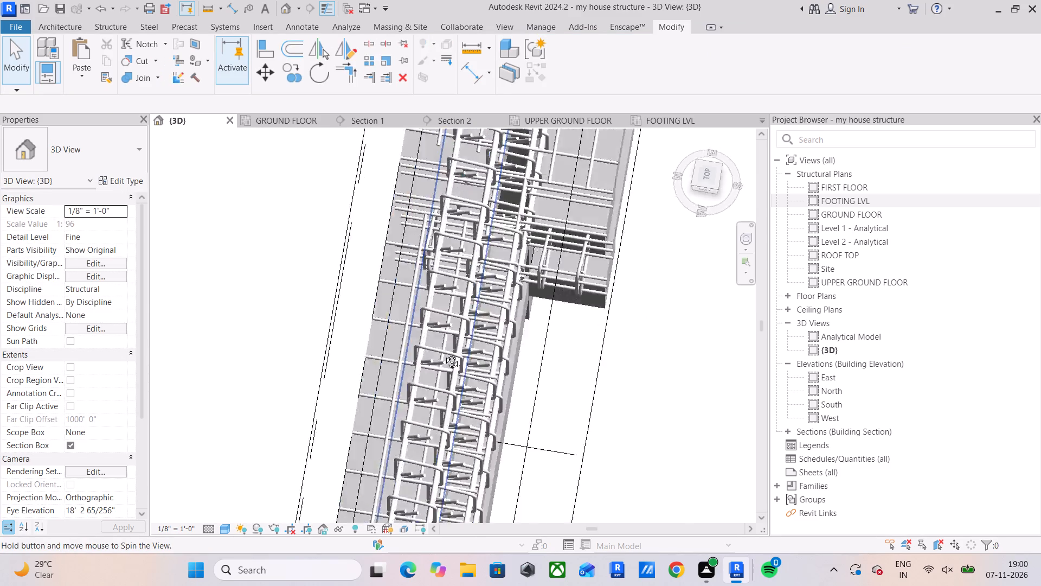
pyautogui.keyDown('shift'); pyautogui.moveTo(444, 354); pyautogui.dragTo(386, 186, button='middle'); pyautogui.keyUp('shift')
pyautogui.scroll(5, 355, 387)
pyautogui.keyDown('shift'); pyautogui.moveTo(295, 431); pyautogui.dragTo(308, 409, button='middle'); pyautogui.keyUp('shift')
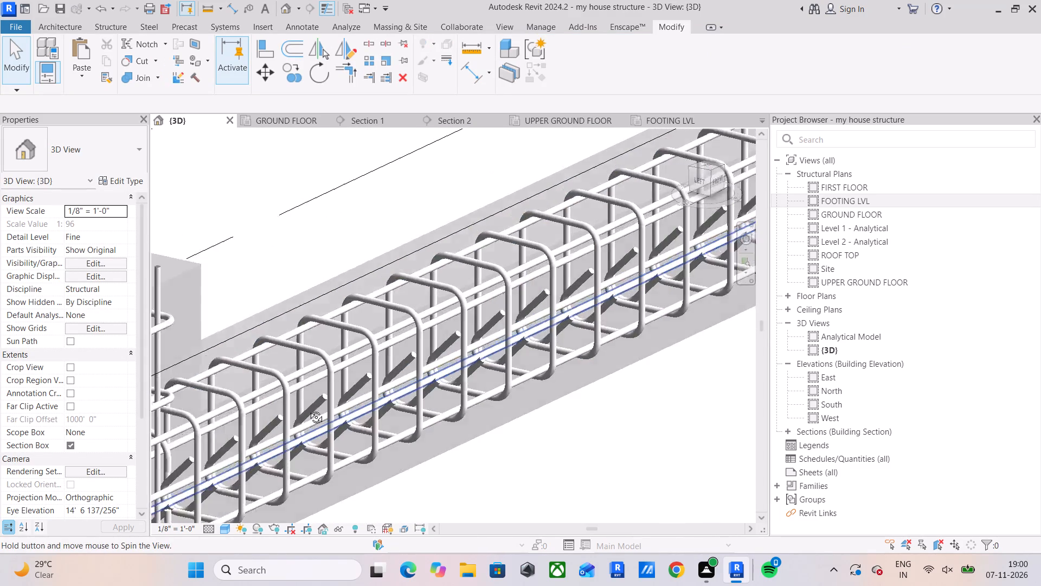
pyautogui.keyDown('shift'); pyautogui.moveTo(308, 409); pyautogui.dragTo(311, 380, button='middle'); pyautogui.keyUp('shift')
pyautogui.click(275, 347)
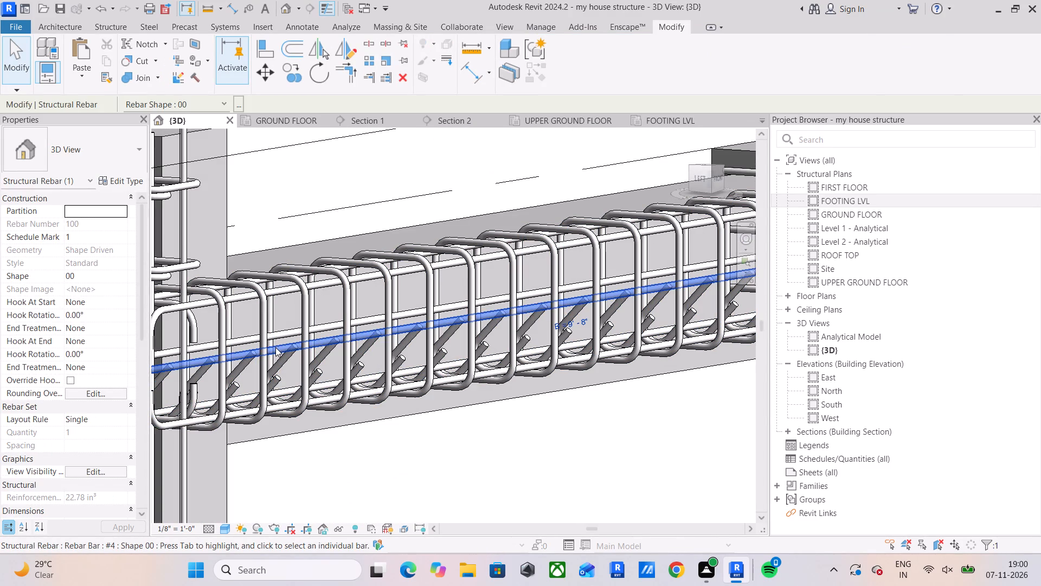
pyautogui.scroll(-4, 275, 347)
pyautogui.keyDown('shift'); pyautogui.moveTo(323, 376); pyautogui.dragTo(362, 387, button='middle'); pyautogui.keyUp('shift')
pyautogui.moveTo(379, 397); pyautogui.dragTo(273, 435, button='middle')
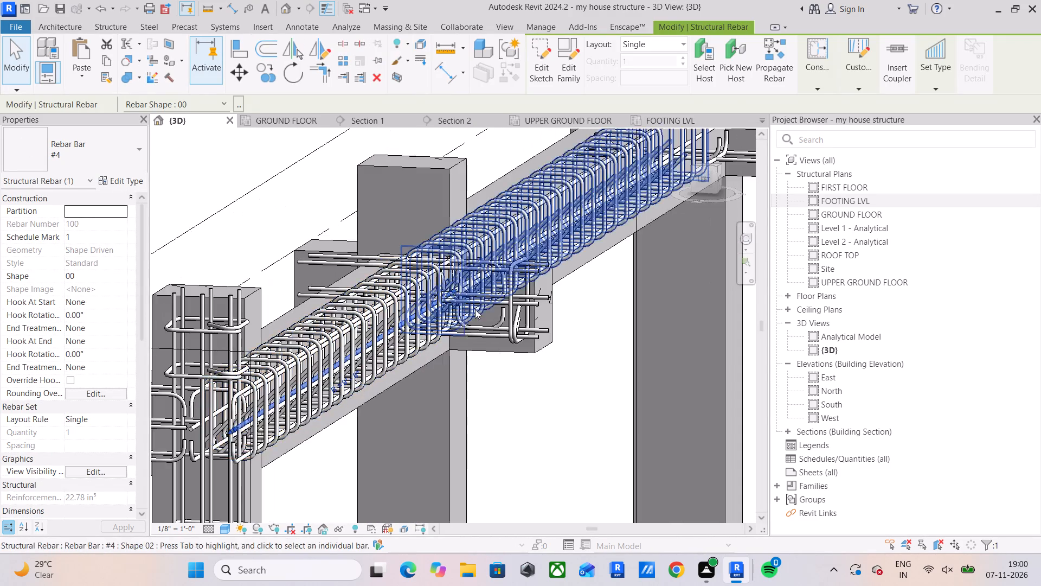
pyautogui.moveTo(472, 309); pyautogui.dragTo(414, 449, button='middle')
pyautogui.scroll(9, 433, 391)
pyautogui.keyDown('shift'); pyautogui.moveTo(409, 405); pyautogui.dragTo(414, 475, button='middle'); pyautogui.keyUp('shift')
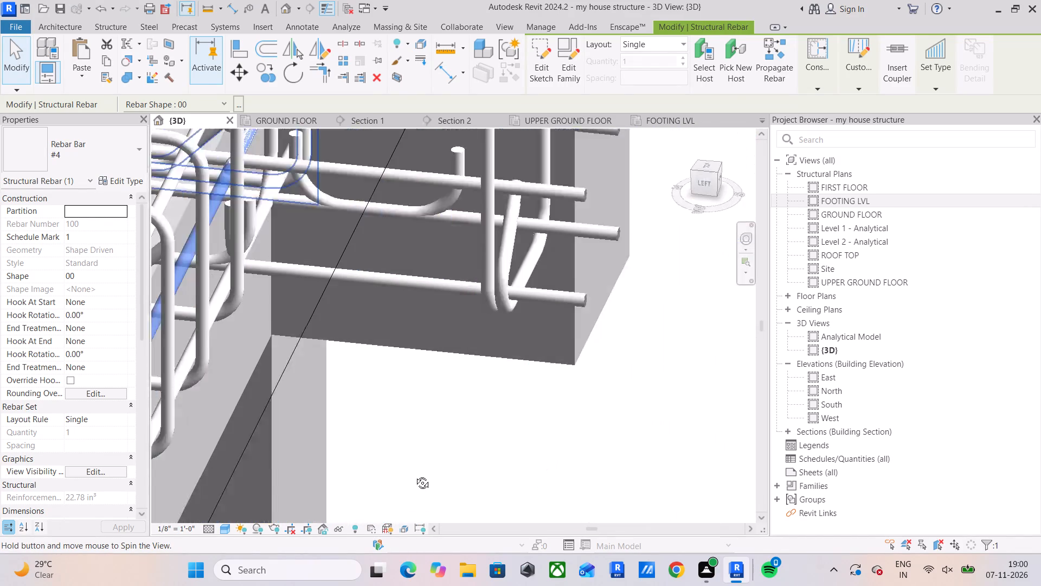
pyautogui.keyDown('shift'); pyautogui.moveTo(414, 475); pyautogui.dragTo(400, 467, button='middle'); pyautogui.keyUp('shift')
pyautogui.moveTo(395, 454); pyautogui.dragTo(348, 534, button='middle')
pyautogui.moveTo(405, 355); pyautogui.dragTo(356, 555, button='middle')
pyautogui.moveTo(391, 424); pyautogui.dragTo(380, 450, button='middle')
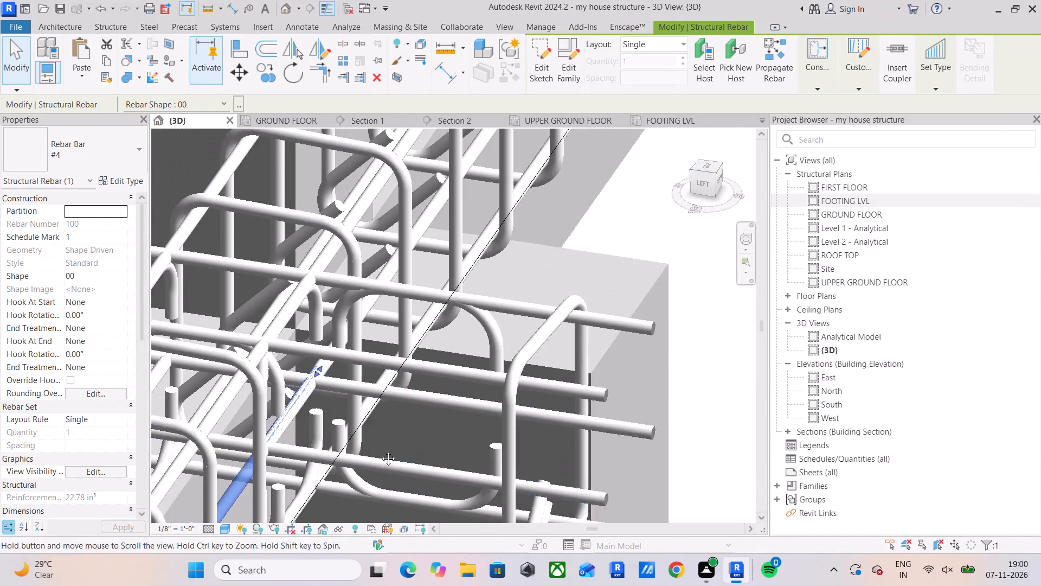
pyautogui.moveTo(380, 450); pyautogui.dragTo(378, 454, button='middle')
pyautogui.moveTo(408, 338); pyautogui.dragTo(421, 433, button='middle')
pyautogui.keyDown('shift'); pyautogui.moveTo(428, 355); pyautogui.dragTo(414, 327, button='middle'); pyautogui.keyUp('shift')
pyautogui.moveTo(459, 374); pyautogui.dragTo(375, 157, button='middle')
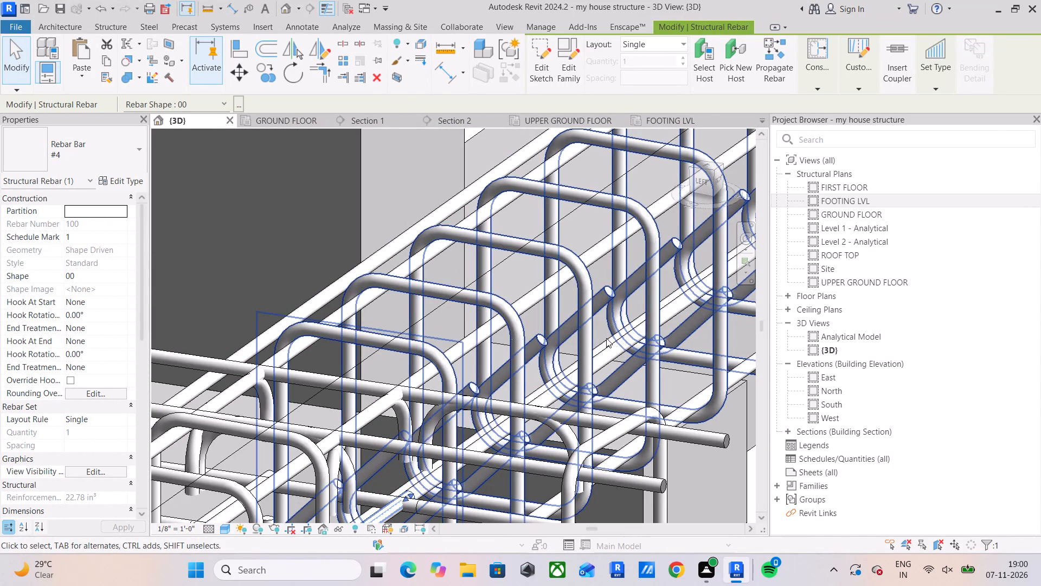
pyautogui.keyDown('shift'); pyautogui.moveTo(606, 349); pyautogui.dragTo(593, 328, button='middle'); pyautogui.keyUp('shift')
pyautogui.moveTo(603, 376); pyautogui.dragTo(461, 141, button='middle')
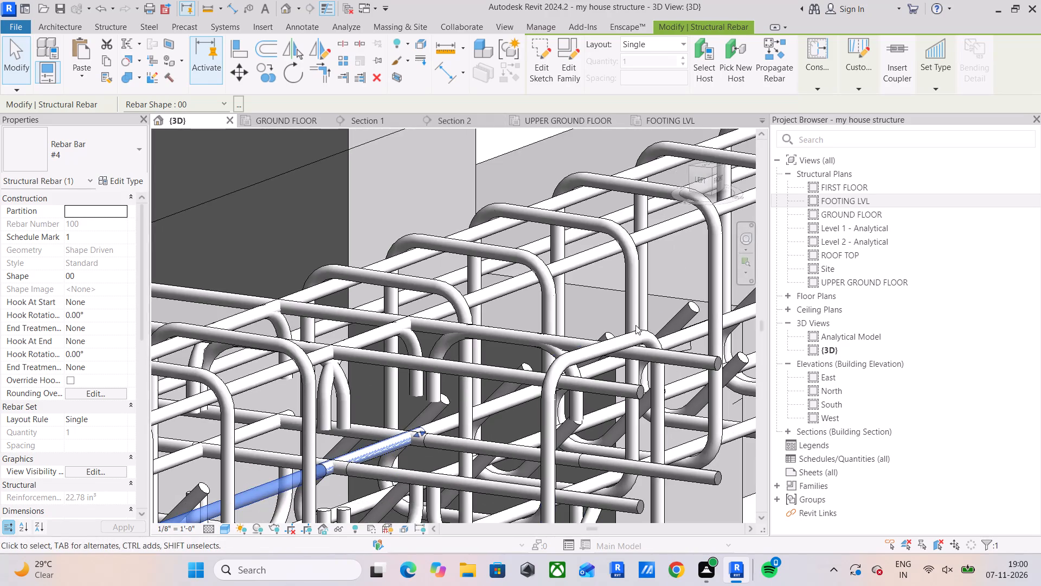
pyautogui.scroll(3, 640, 329)
pyautogui.moveTo(622, 323); pyautogui.dragTo(280, 285, button='middle')
pyautogui.scroll(-3, 425, 260)
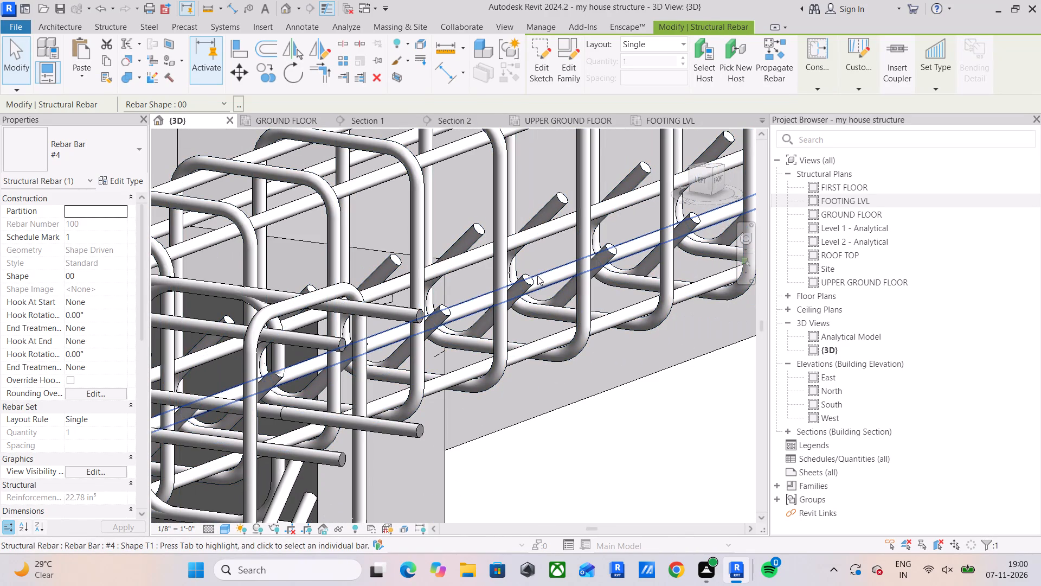
# Delete the misplaced #4 middle bar running outside the stirrups in the adjoining FIRST FLOOR beam span, keeping the one inside.
pyautogui.moveTo(537, 276); pyautogui.dragTo(544, 260)
pyautogui.click(545, 229)
pyautogui.scroll(-9, 546, 229)
pyautogui.moveTo(577, 290); pyautogui.dragTo(557, 317, button='middle')
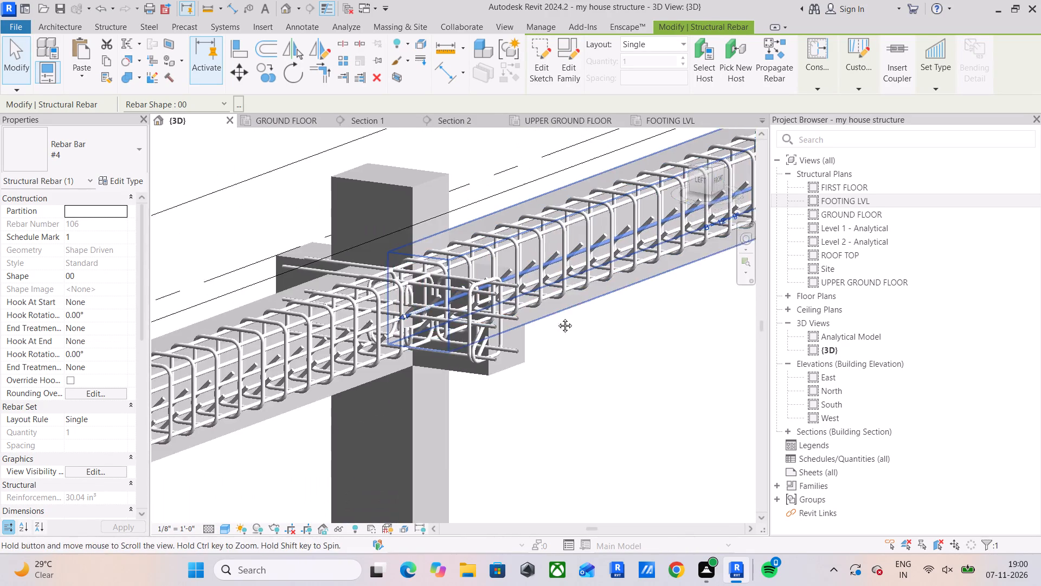
pyautogui.moveTo(557, 317); pyautogui.dragTo(488, 361, button='middle')
pyautogui.scroll(-3, 582, 340)
pyautogui.moveTo(586, 340); pyautogui.dragTo(544, 366, button='middle')
pyautogui.keyDown('shift'); pyautogui.moveTo(531, 367); pyautogui.dragTo(520, 343, button='middle'); pyautogui.keyUp('shift')
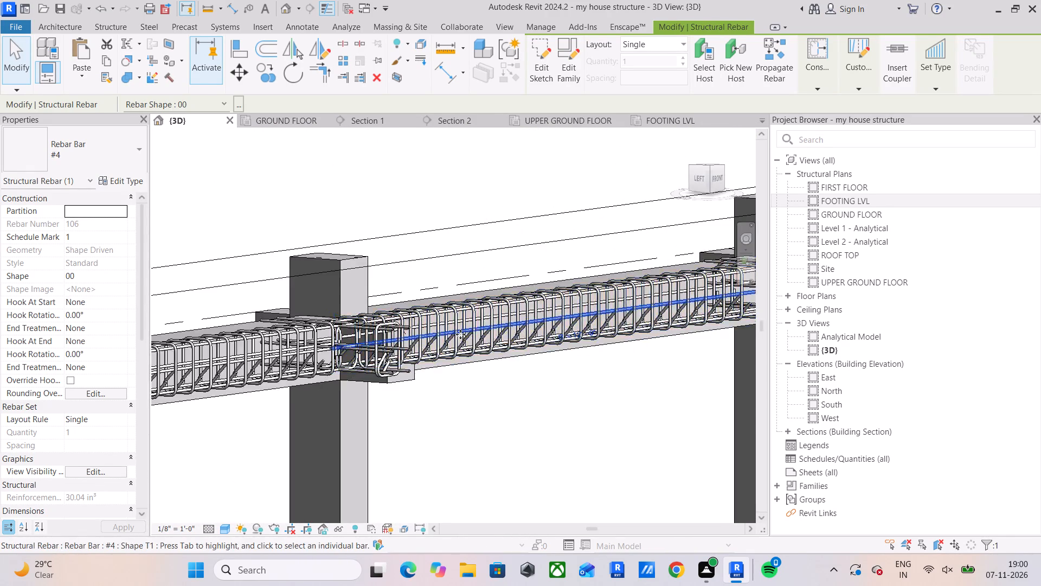
pyautogui.scroll(9, 459, 334)
pyautogui.keyDown('shift'); pyautogui.moveTo(465, 406); pyautogui.dragTo(470, 405, button='middle'); pyautogui.keyUp('shift')
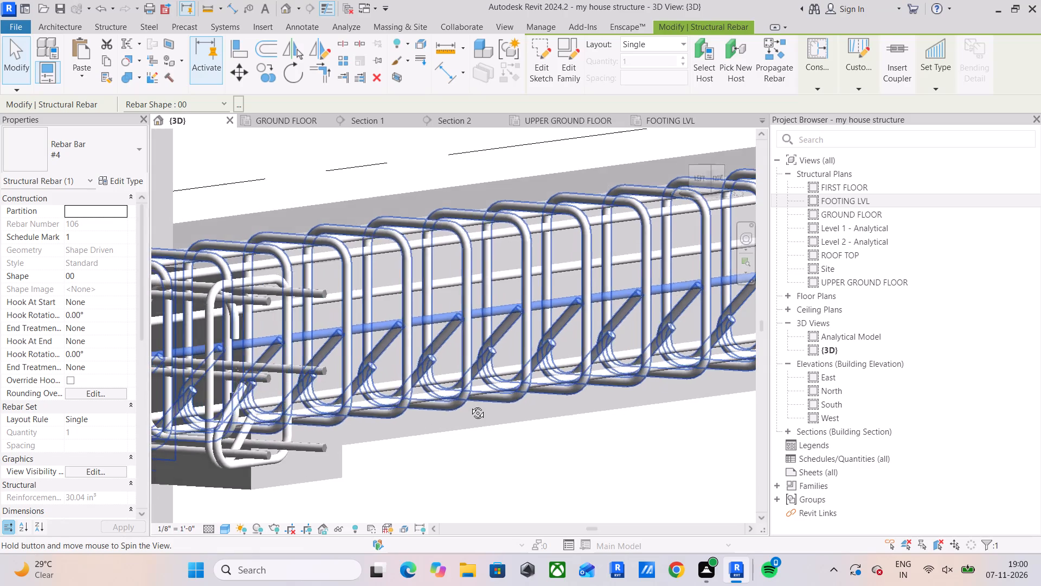
pyautogui.keyDown('shift'); pyautogui.moveTo(470, 405); pyautogui.dragTo(477, 464, button='middle'); pyautogui.keyUp('shift')
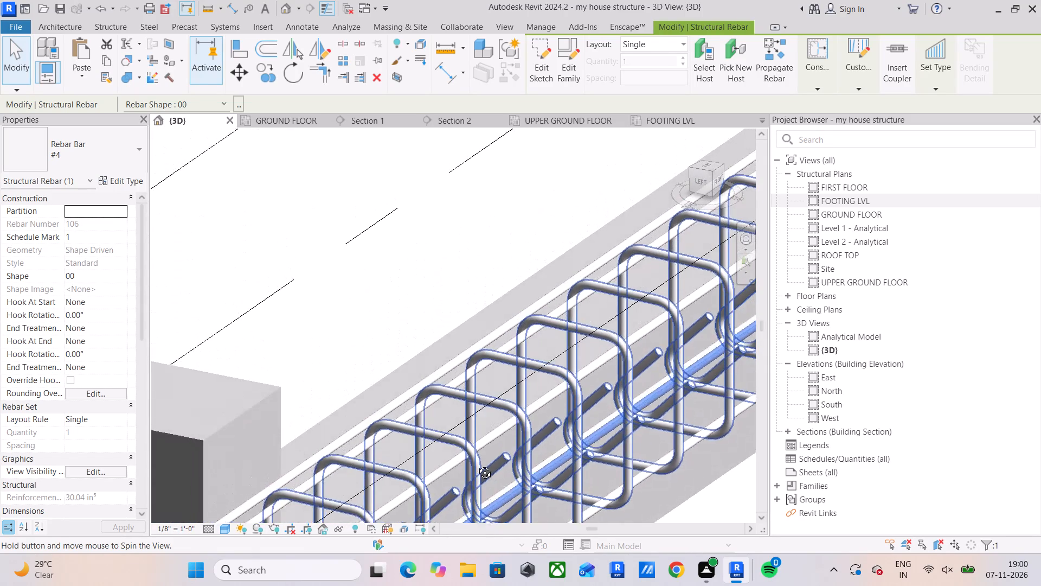
pyautogui.keyDown('shift'); pyautogui.moveTo(477, 464); pyautogui.dragTo(455, 403, button='middle'); pyautogui.keyUp('shift')
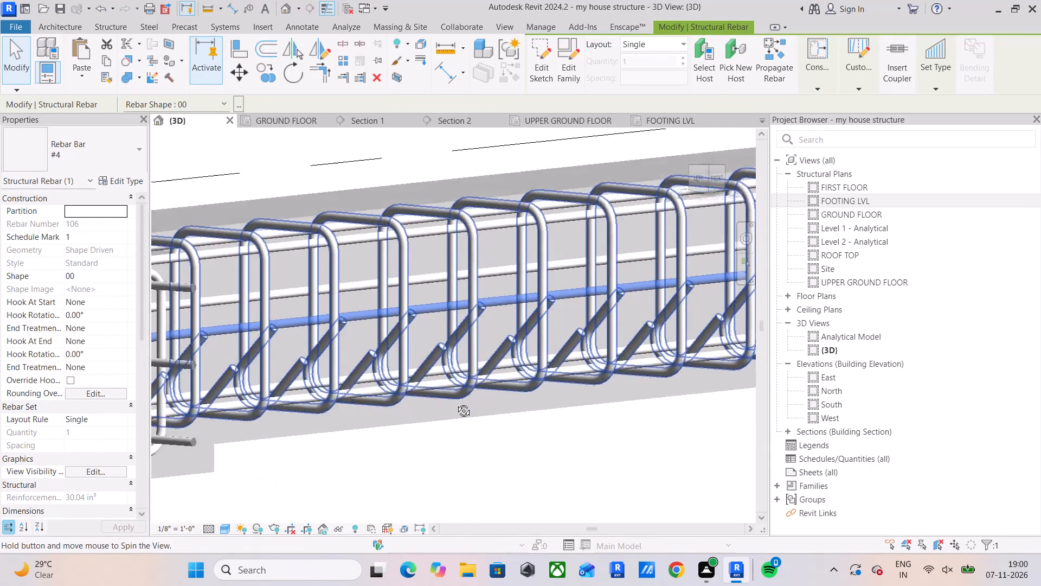
pyautogui.keyDown('shift'); pyautogui.moveTo(455, 403); pyautogui.dragTo(459, 400, button='middle'); pyautogui.keyUp('shift')
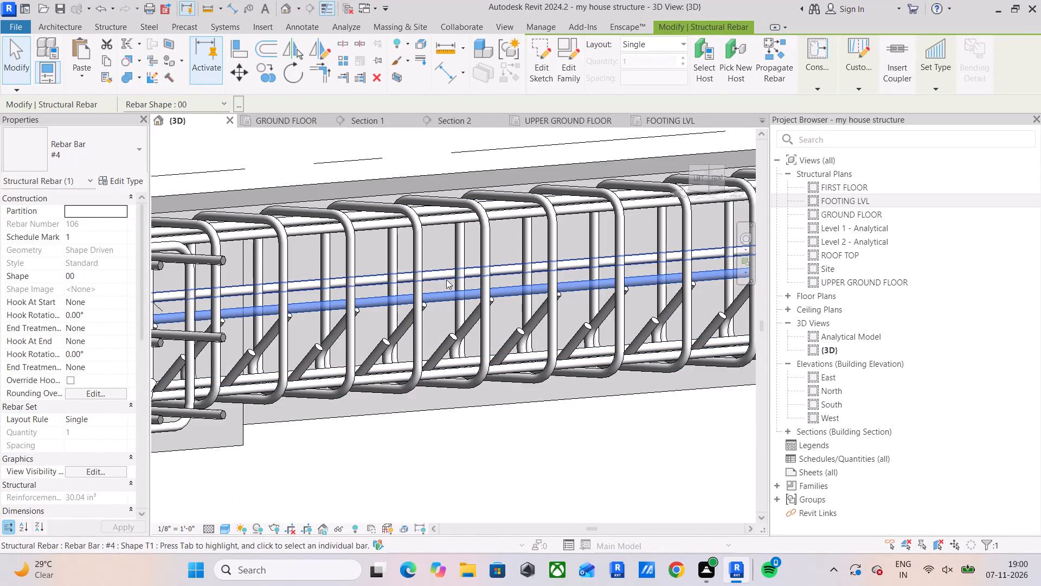
pyautogui.click(436, 271)
pyautogui.scroll(-4, 435, 276)
pyautogui.keyDown('shift'); pyautogui.moveTo(421, 307); pyautogui.dragTo(488, 319, button='middle'); pyautogui.keyUp('shift')
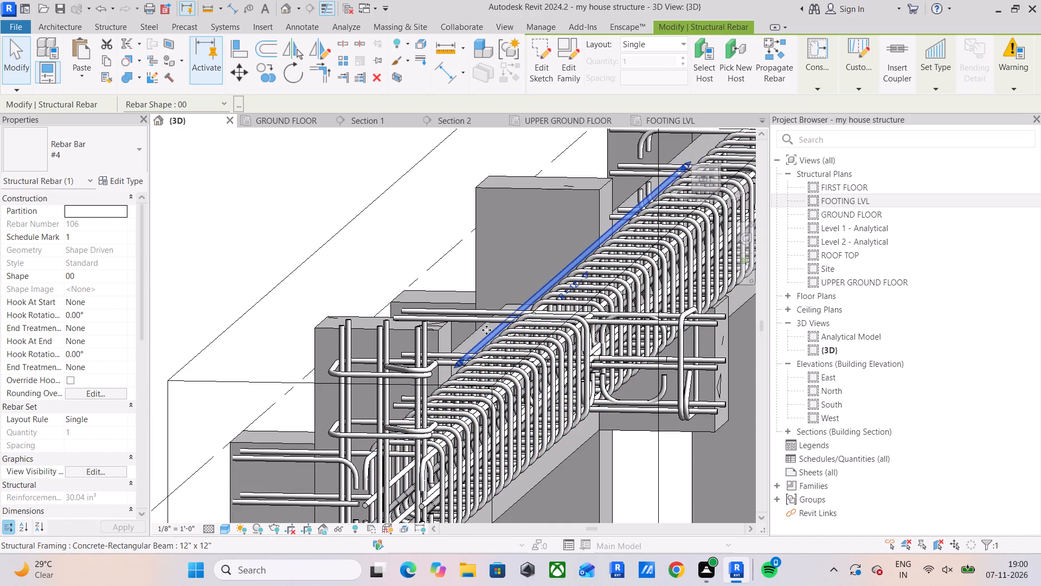
pyautogui.press('Delete')
# Mirror a copy of the adjoining span's remaining middle bar about an axis drawn along the stirrups' centreline, seen from the top.
pyautogui.keyDown('shift'); pyautogui.moveTo(612, 327); pyautogui.dragTo(528, 329, button='middle'); pyautogui.keyUp('shift')
pyautogui.scroll(3, 533, 296)
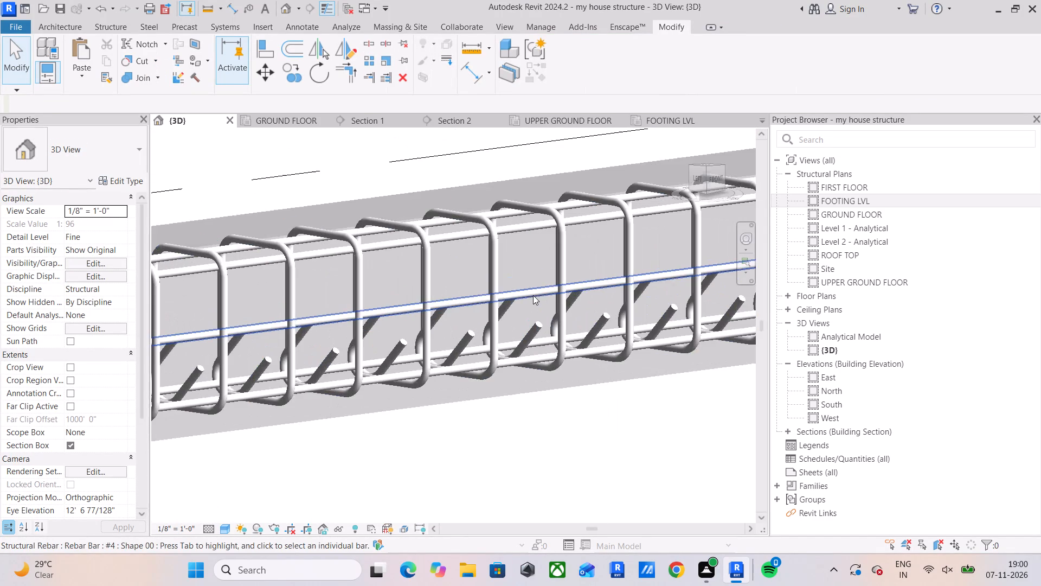
pyautogui.click(474, 295)
pyautogui.keyDown('shift'); pyautogui.moveTo(554, 231); pyautogui.dragTo(621, 266, button='middle'); pyautogui.keyUp('shift')
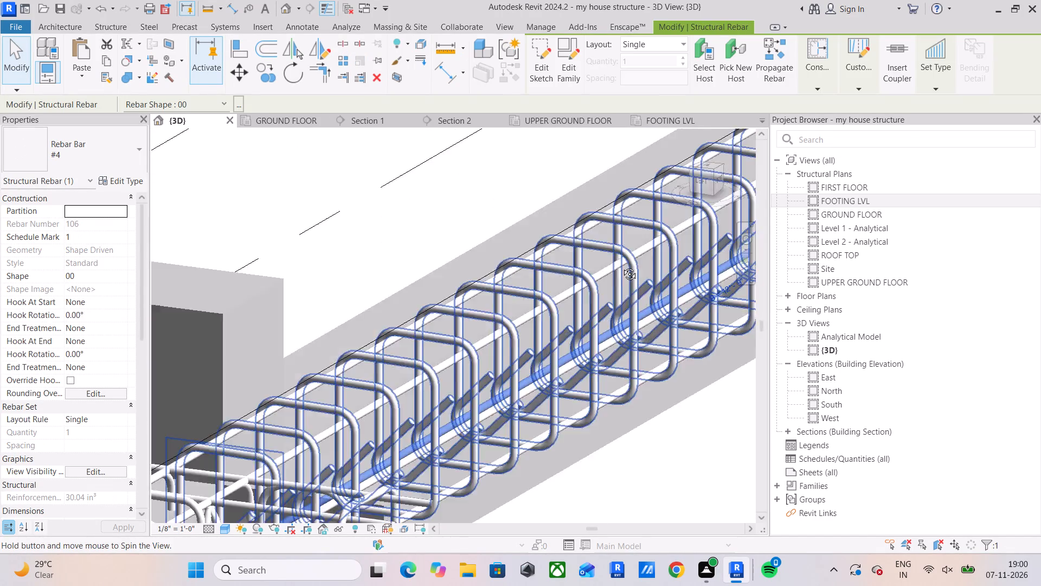
pyautogui.keyDown('shift'); pyautogui.moveTo(621, 266); pyautogui.dragTo(646, 274, button='middle'); pyautogui.keyUp('shift')
pyautogui.keyDown('shift'); pyautogui.moveTo(692, 237); pyautogui.dragTo(700, 319, button='middle'); pyautogui.keyUp('shift')
pyautogui.scroll(-6, 701, 294)
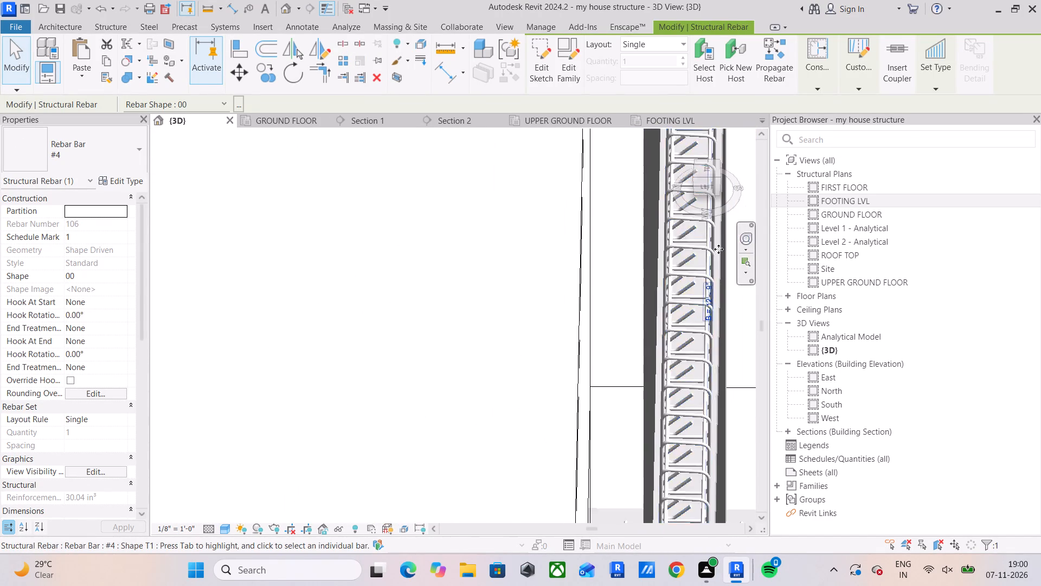
pyautogui.click(708, 168)
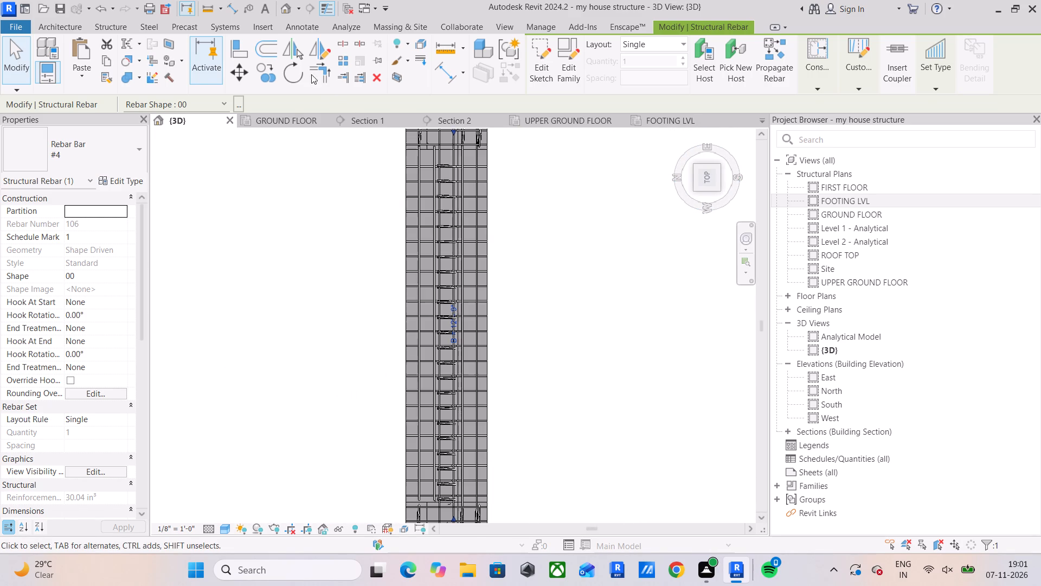
pyautogui.click(316, 48)
pyautogui.scroll(14, 493, 236)
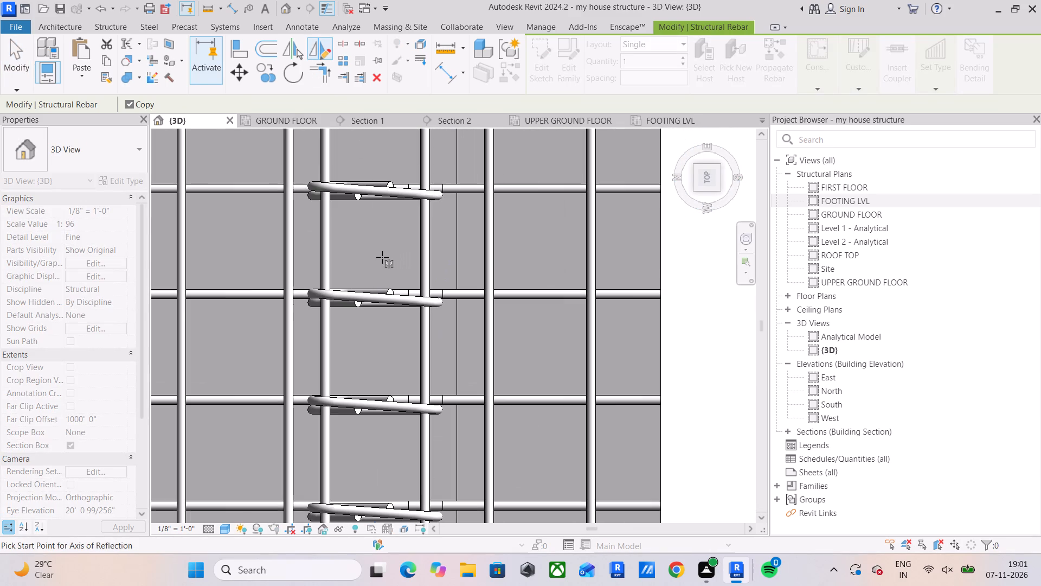
pyautogui.moveTo(371, 259); pyautogui.dragTo(372, 251)
pyautogui.click(370, 223)
pyautogui.press('Escape')
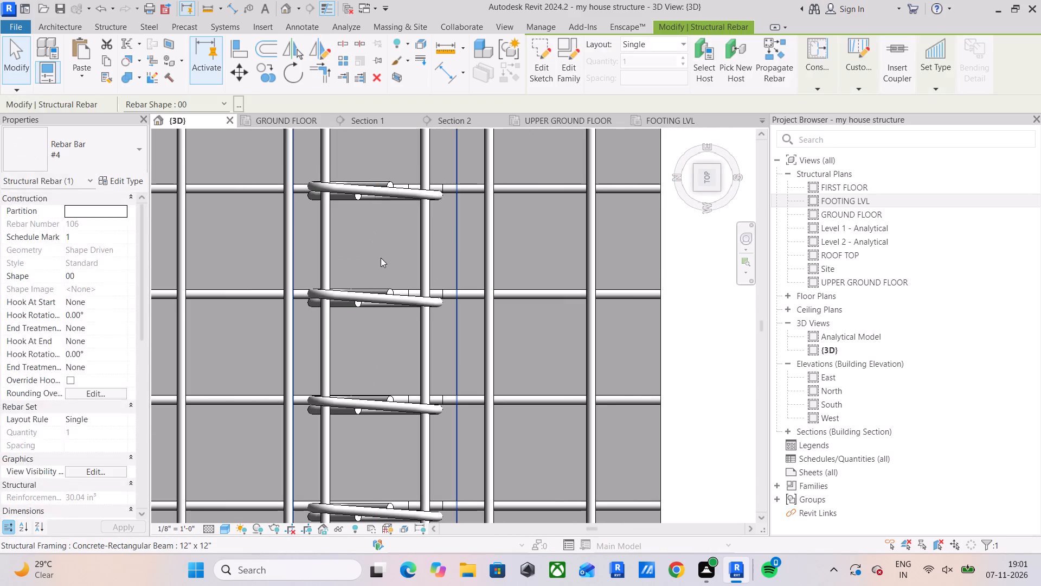
pyautogui.press('Escape')
pyautogui.press('Escape')
# Examine the paired middle bars along the adjoining span and, in front view, their position within the stirrups at the end column.
pyautogui.scroll(-5, 428, 294)
pyautogui.keyDown('shift'); pyautogui.moveTo(443, 299); pyautogui.dragTo(367, 102, button='middle'); pyautogui.keyUp('shift')
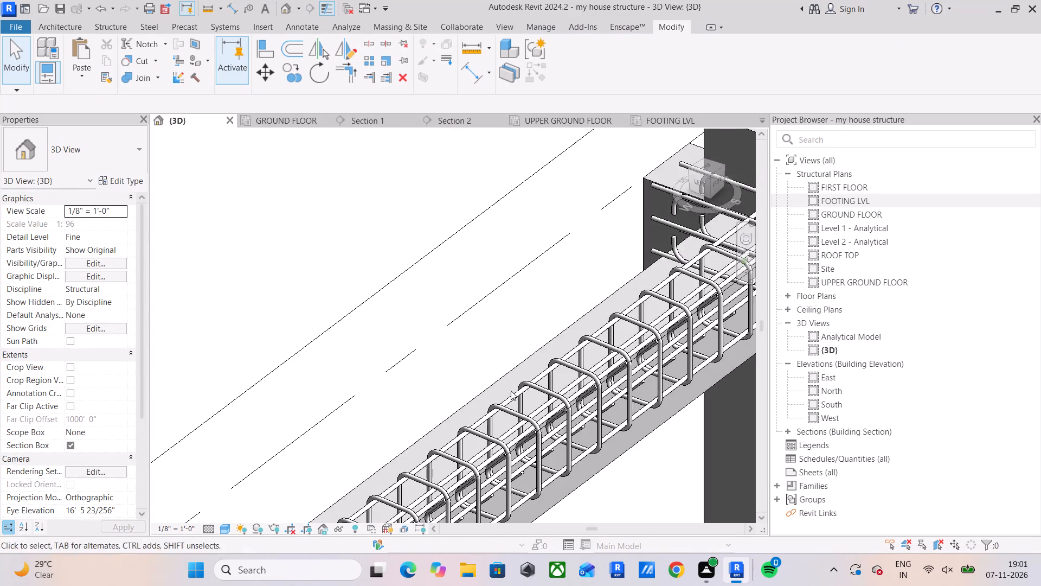
pyautogui.moveTo(515, 398); pyautogui.dragTo(500, 260, button='middle')
pyautogui.keyDown('shift'); pyautogui.moveTo(522, 357); pyautogui.dragTo(510, 272, button='middle'); pyautogui.keyUp('shift')
pyautogui.scroll(3, 459, 342)
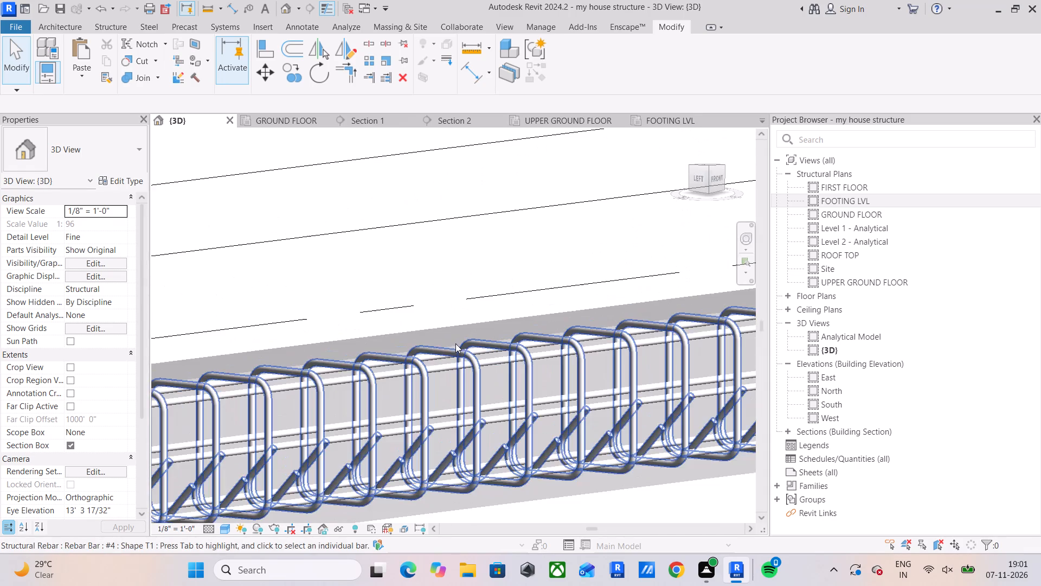
pyautogui.scroll(4, 460, 399)
pyautogui.scroll(-5, 460, 404)
pyautogui.moveTo(459, 404); pyautogui.dragTo(488, 314, button='middle')
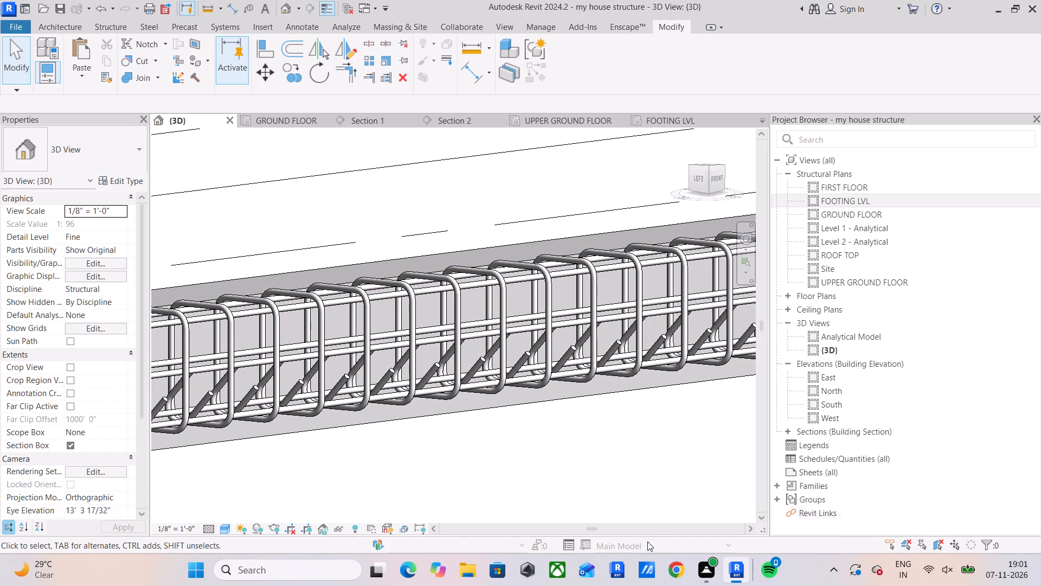
pyautogui.scroll(-3, 529, 425)
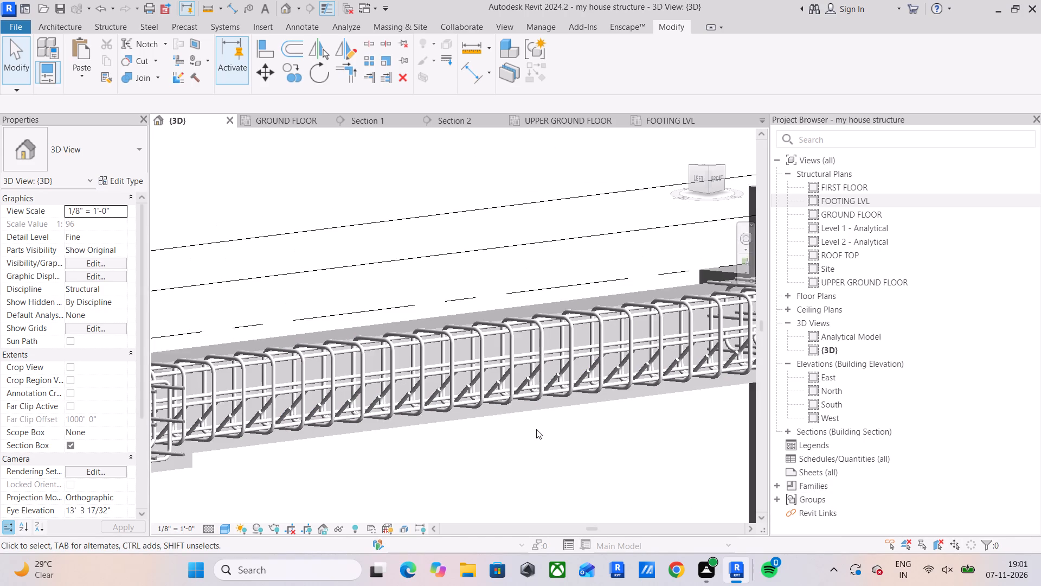
pyautogui.moveTo(537, 430); pyautogui.dragTo(464, 372, button='middle')
pyautogui.scroll(-3, 465, 412)
pyautogui.moveTo(493, 419); pyautogui.dragTo(438, 452, button='middle')
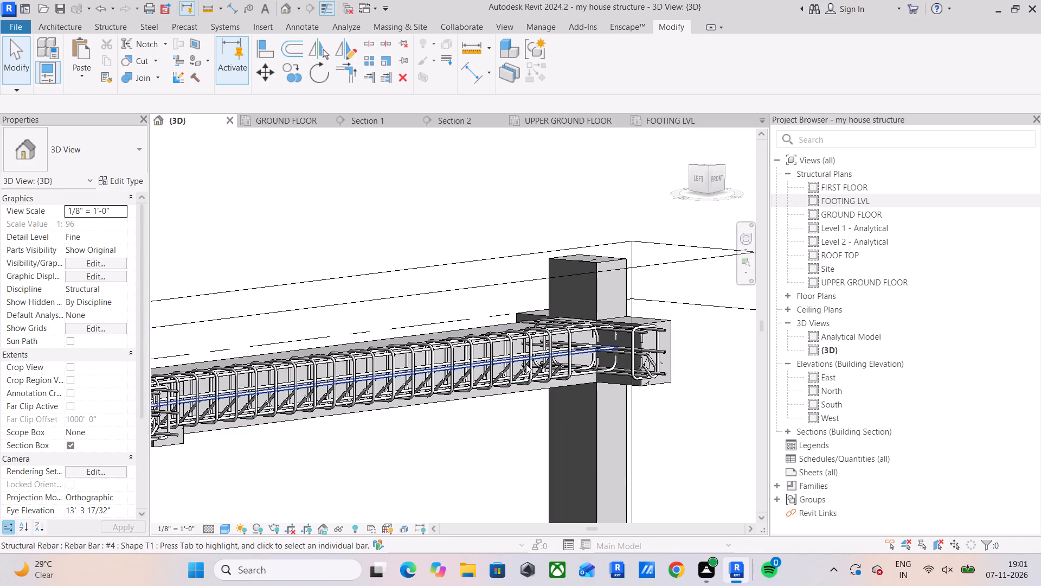
pyautogui.scroll(-3, 526, 364)
pyautogui.moveTo(526, 364); pyautogui.dragTo(546, 387, button='middle')
pyautogui.click(716, 181)
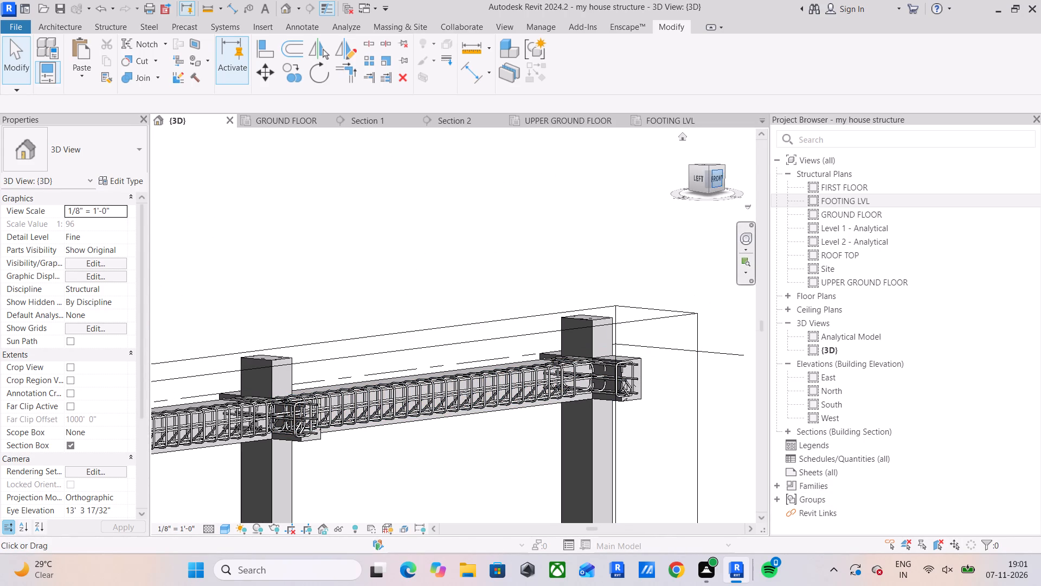
pyautogui.scroll(14, 550, 294)
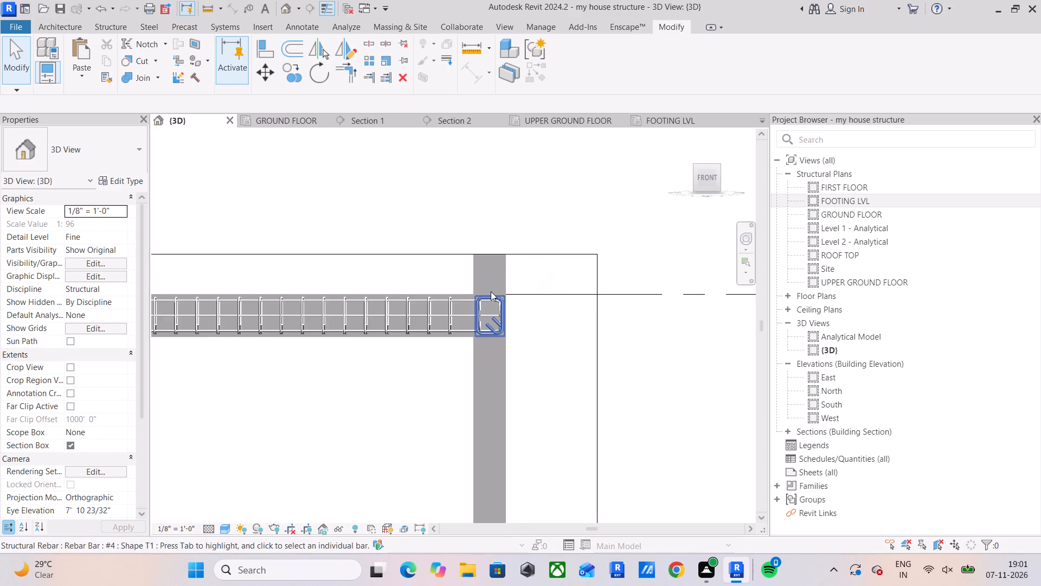
pyautogui.scroll(12, 491, 291)
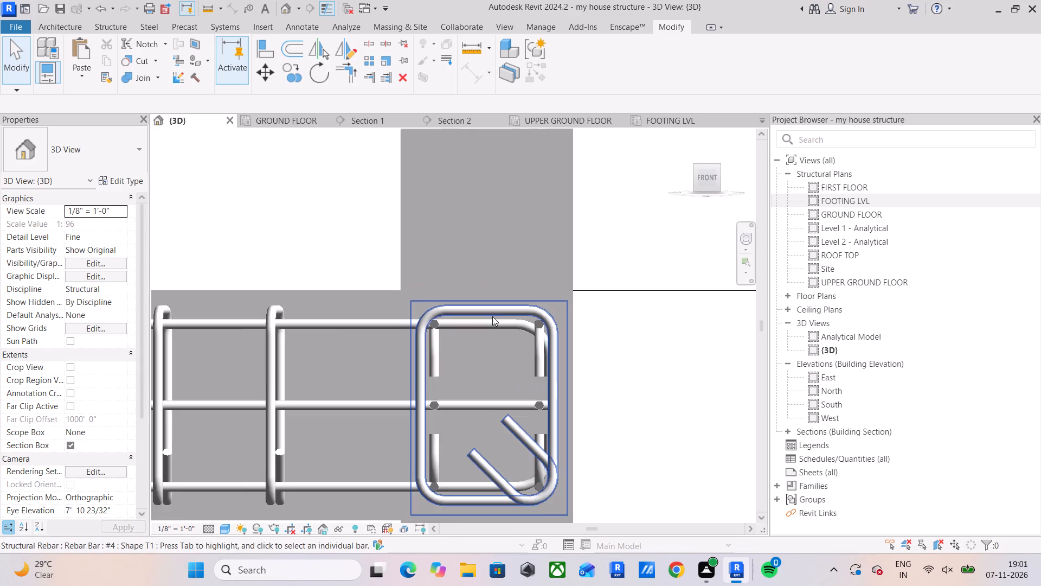
# Turn off the 3D view's section box and look over the beam reinforcement across the whole structure.
pyautogui.scroll(-20, 492, 316)
pyautogui.moveTo(513, 335); pyautogui.dragTo(635, 310, button='middle')
pyautogui.scroll(-4, 536, 341)
pyautogui.moveTo(525, 349); pyautogui.dragTo(533, 358, button='middle')
pyautogui.scroll(-2, 518, 382)
pyautogui.keyDown('shift'); pyautogui.moveTo(516, 380); pyautogui.dragTo(611, 448, button='middle'); pyautogui.keyUp('shift')
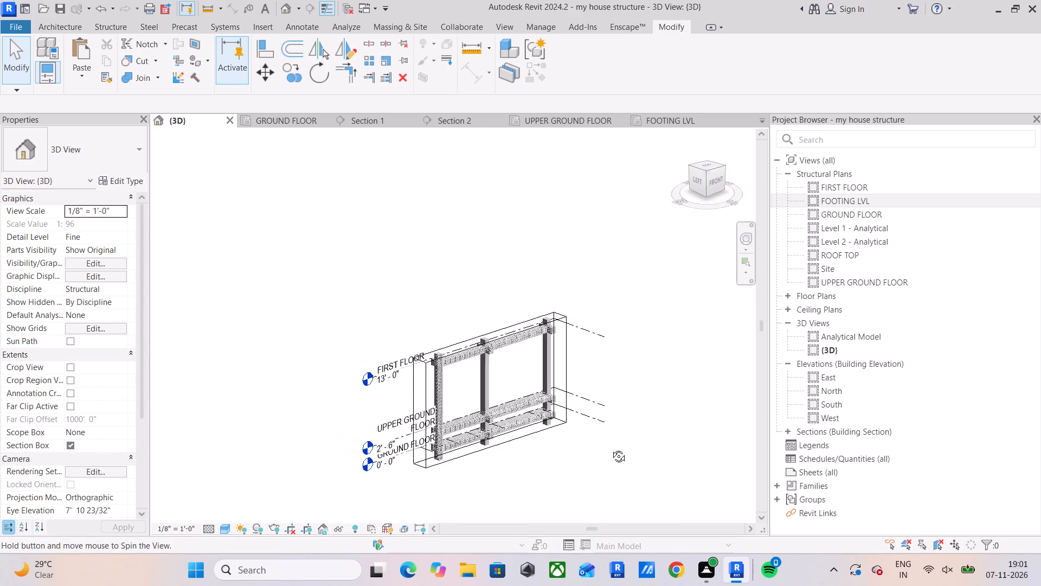
pyautogui.keyDown('shift'); pyautogui.moveTo(611, 448); pyautogui.dragTo(611, 449, button='middle'); pyautogui.keyUp('shift')
pyautogui.click(71, 443)
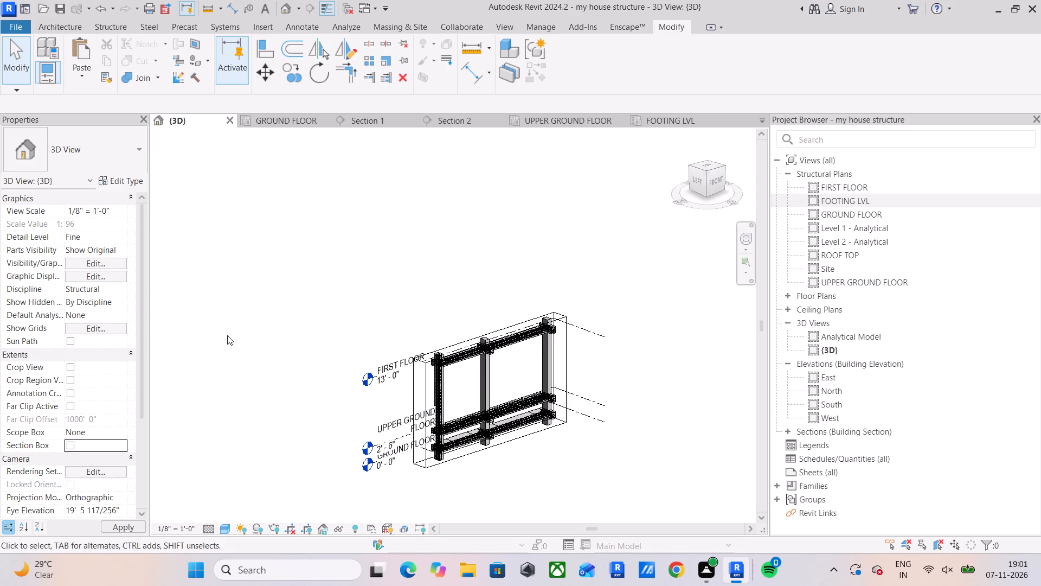
pyautogui.keyDown('shift'); pyautogui.moveTo(433, 346); pyautogui.dragTo(449, 407, button='middle'); pyautogui.keyUp('shift')
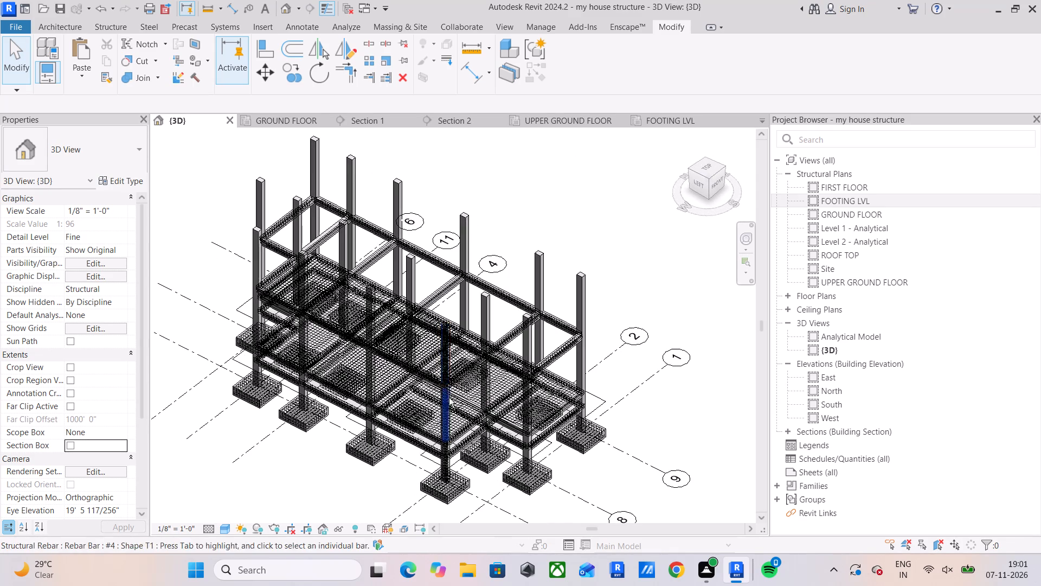
pyautogui.keyDown('shift'); pyautogui.scroll(18, 364, 302); pyautogui.keyUp('shift')
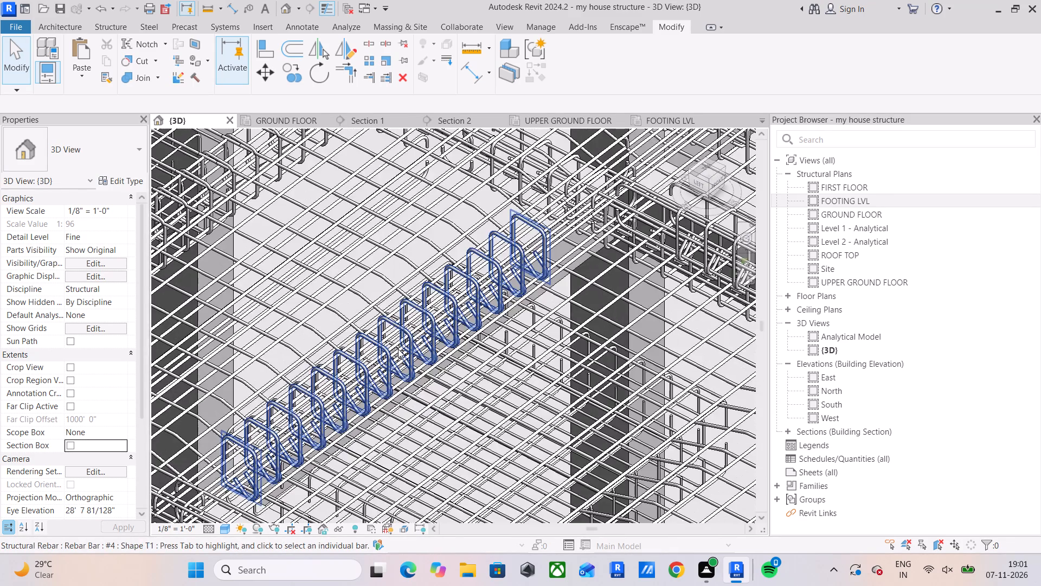
pyautogui.scroll(-9, 398, 349)
pyautogui.keyDown('shift'); pyautogui.moveTo(404, 394); pyautogui.dragTo(452, 297, button='middle'); pyautogui.keyUp('shift')
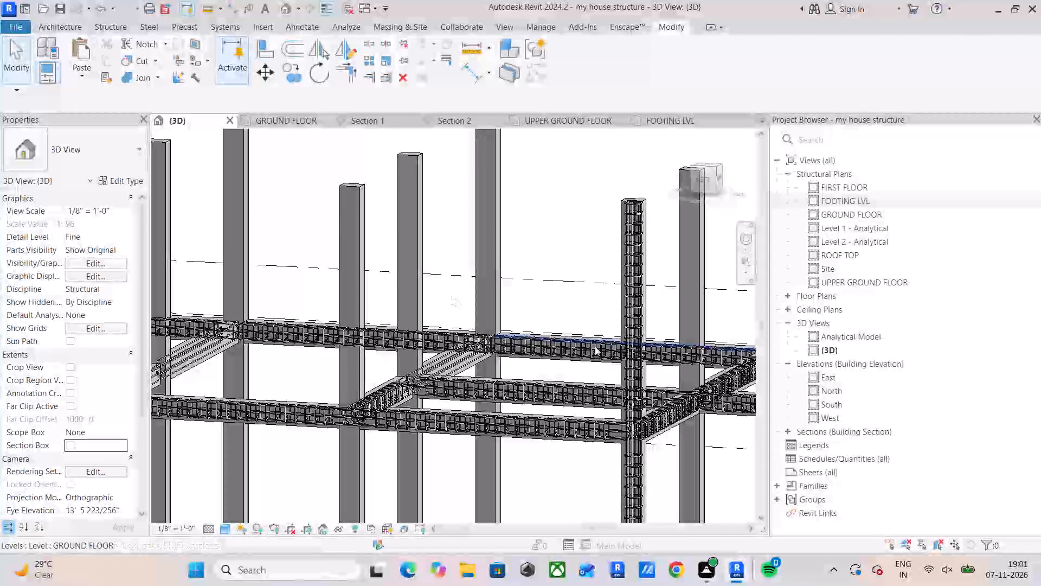
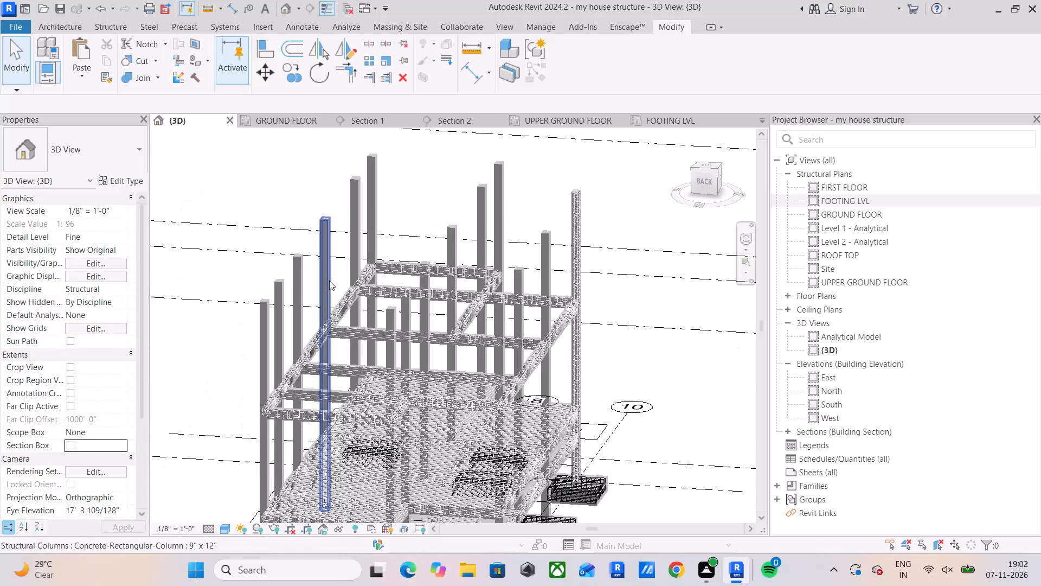
# Examine the beam and column reinforcement of the house frame from several angles in the 3D view.
pyautogui.moveTo(376, 320); pyautogui.dragTo(390, 267, button='middle')
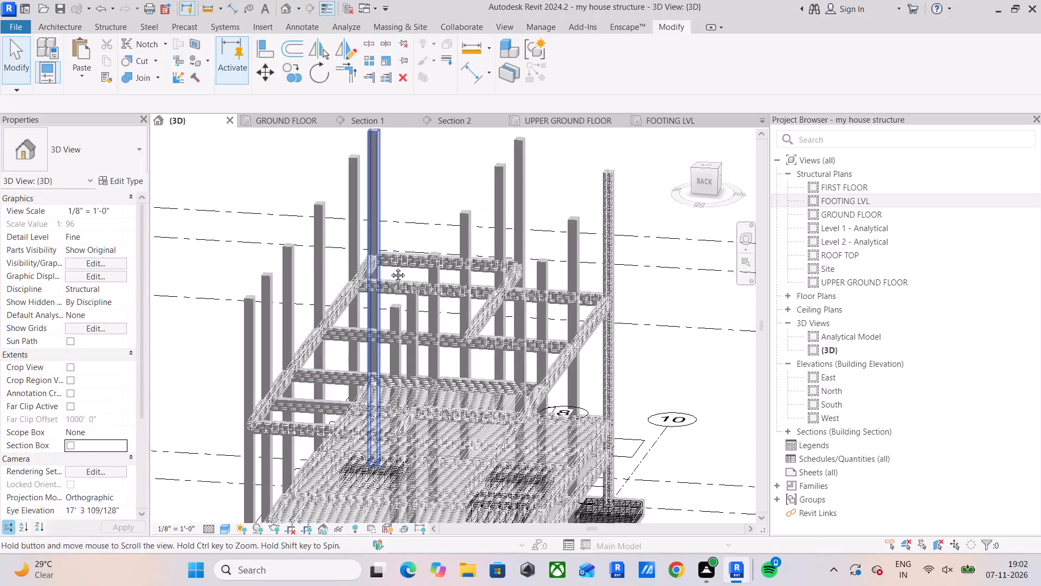
pyautogui.moveTo(390, 267); pyautogui.dragTo(390, 229, button='middle')
pyautogui.keyDown('shift'); pyautogui.moveTo(422, 352); pyautogui.dragTo(518, 323, button='middle'); pyautogui.keyUp('shift')
pyautogui.moveTo(500, 331); pyautogui.dragTo(381, 347, button='middle')
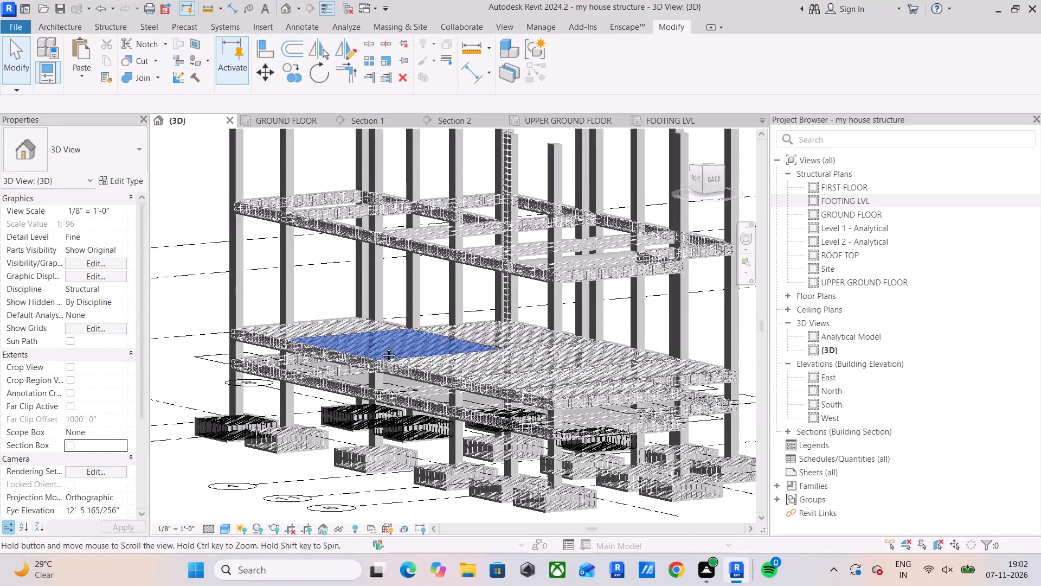
pyautogui.moveTo(381, 347); pyautogui.dragTo(376, 355, button='middle')
pyautogui.scroll(-3, 375, 353)
pyautogui.keyDown('shift'); pyautogui.moveTo(374, 349); pyautogui.dragTo(440, 436, button='middle'); pyautogui.keyUp('shift')
pyautogui.scroll(5, 341, 303)
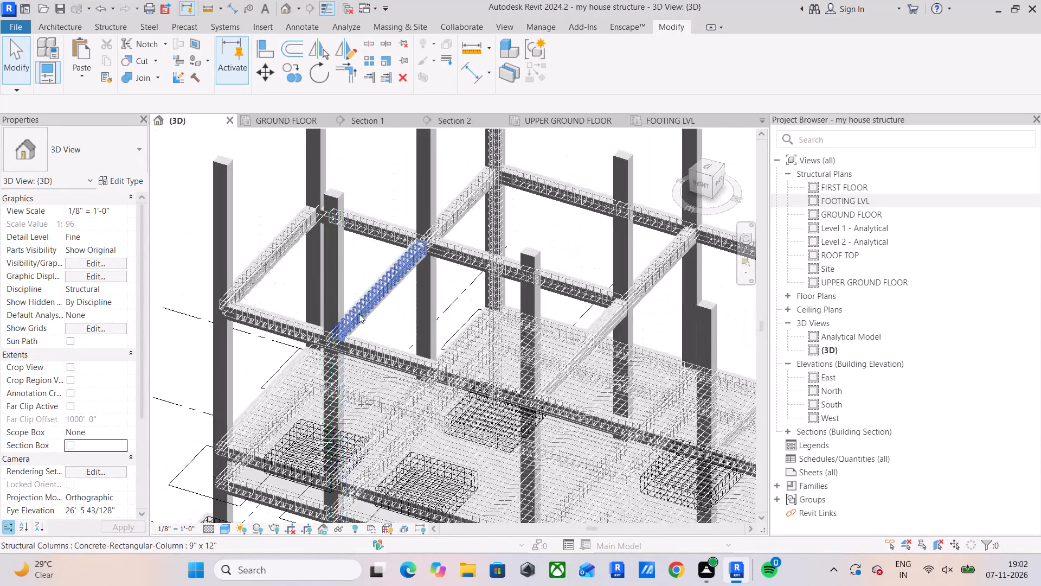
pyautogui.scroll(4, 359, 314)
pyautogui.scroll(4, 385, 264)
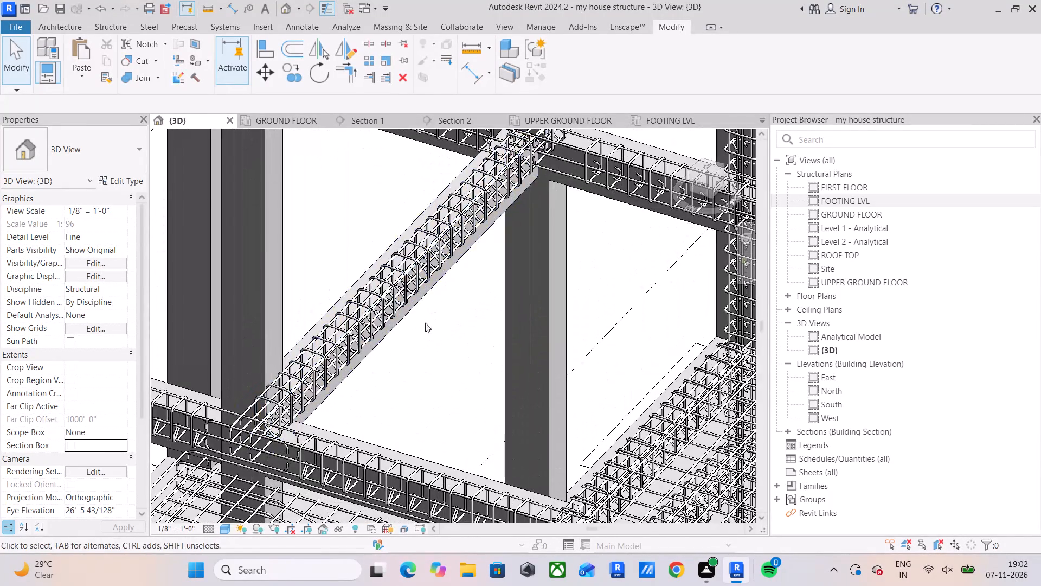
pyautogui.scroll(-6, 371, 351)
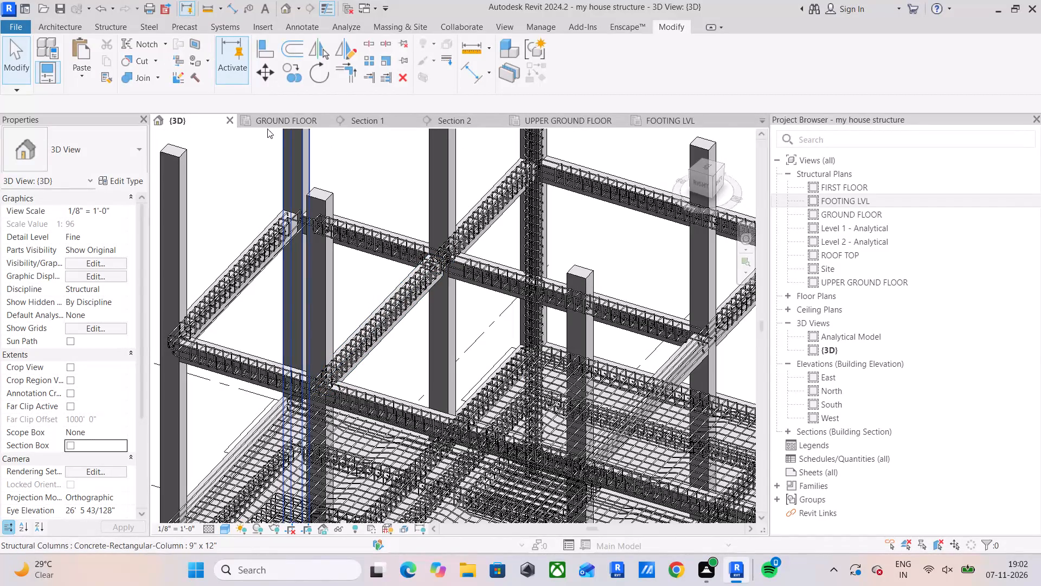
# Check the beam reinforcement in the GROUND FLOOR and UPPER GROUND FLOOR structural plans.
pyautogui.click(281, 115)
pyautogui.moveTo(438, 325); pyautogui.dragTo(444, 160, button='middle')
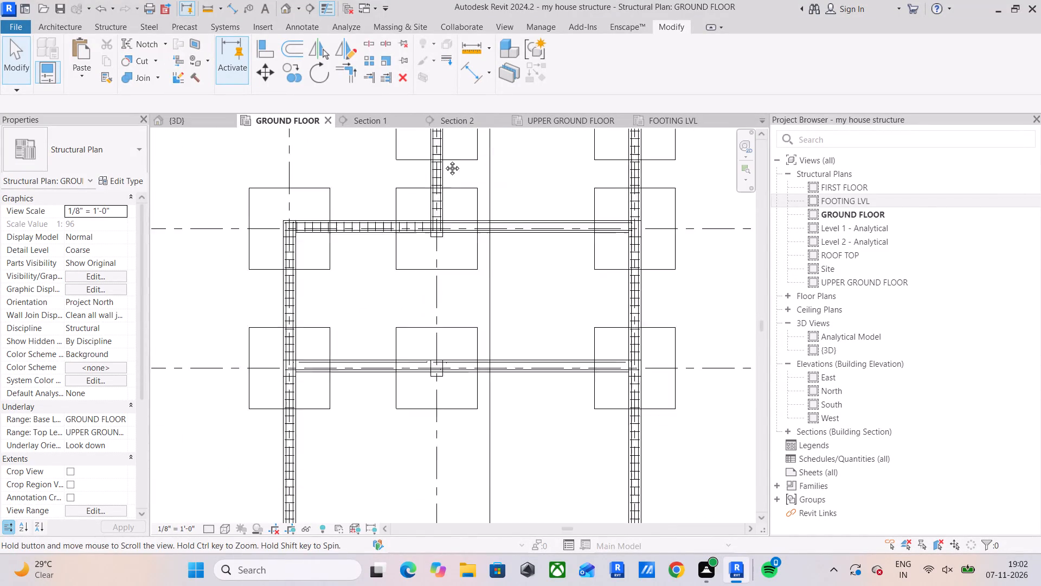
pyautogui.moveTo(444, 160); pyautogui.dragTo(438, 144, button='middle')
pyautogui.scroll(-3, 624, 412)
pyautogui.moveTo(622, 395); pyautogui.dragTo(586, 339, button='middle')
pyautogui.scroll(17, 592, 324)
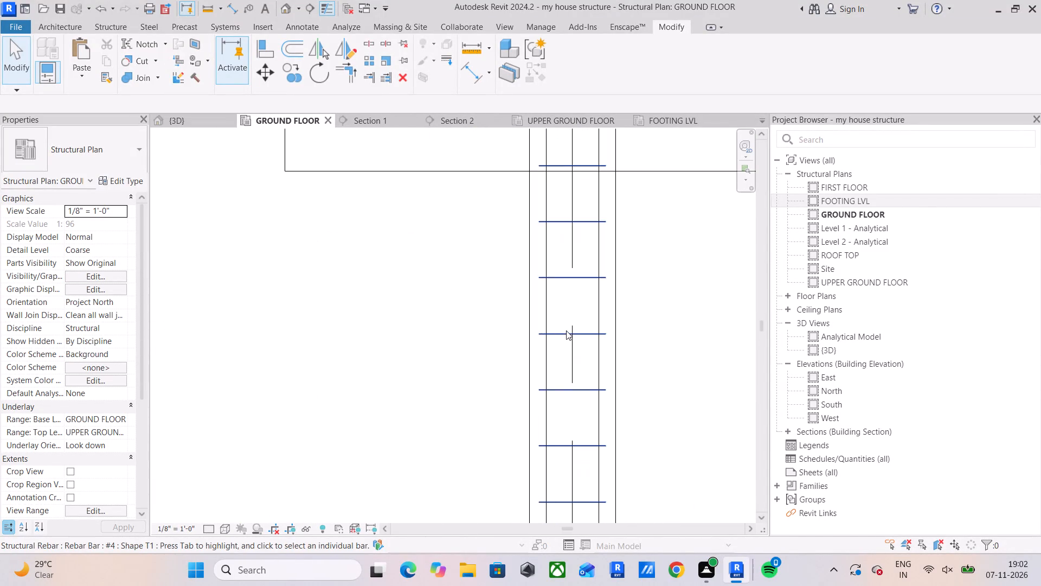
pyautogui.scroll(-6, 566, 330)
pyautogui.click(582, 120)
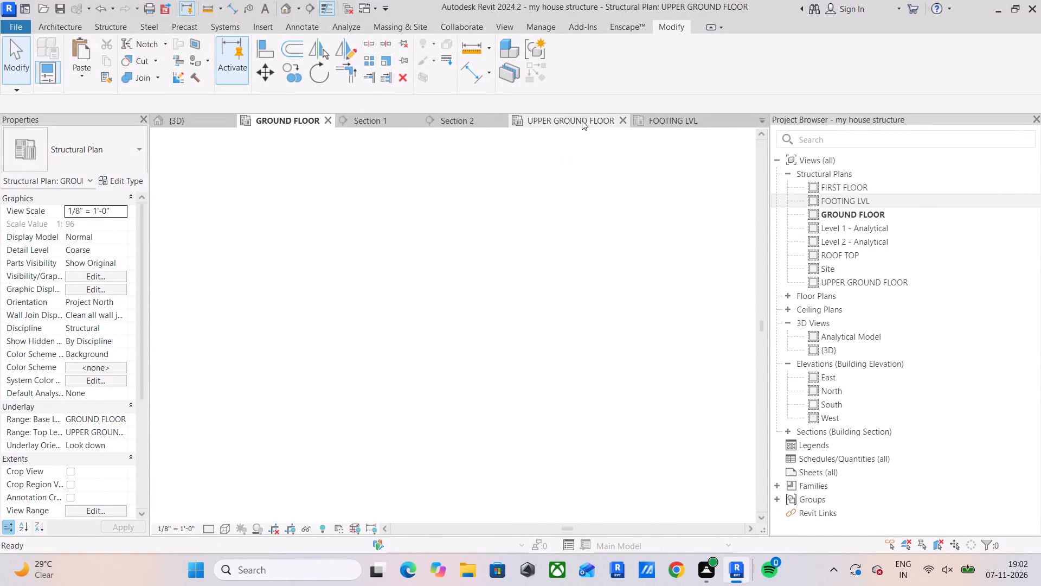
pyautogui.scroll(-6, 539, 235)
pyautogui.scroll(5, 372, 291)
pyautogui.scroll(1, 441, 219)
pyautogui.scroll(-6, 441, 219)
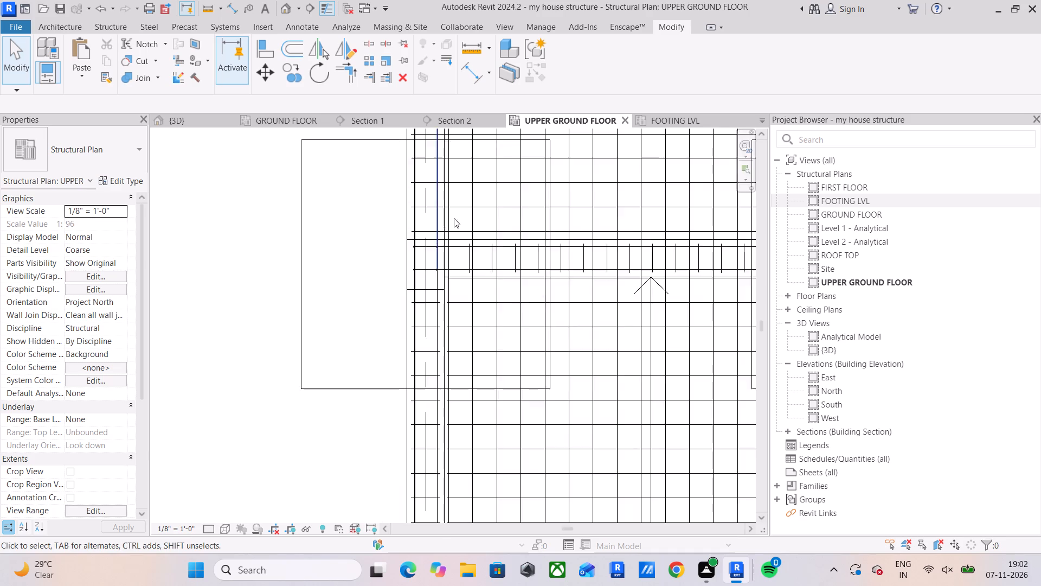
pyautogui.scroll(-3, 454, 218)
pyautogui.moveTo(460, 230); pyautogui.dragTo(403, 367, button='middle')
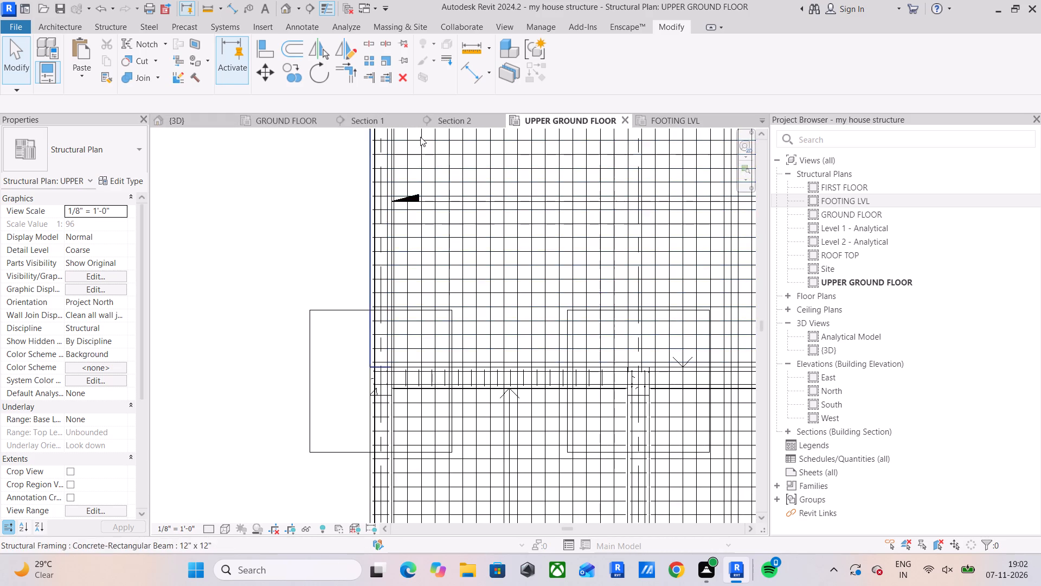
pyautogui.scroll(-9, 442, 137)
pyautogui.moveTo(533, 238); pyautogui.dragTo(475, 259, button='middle')
# Return to the 3D view and examine the first-floor beams for missing stirrups and reinforcement.
pyautogui.click(201, 120)
pyautogui.scroll(5, 366, 307)
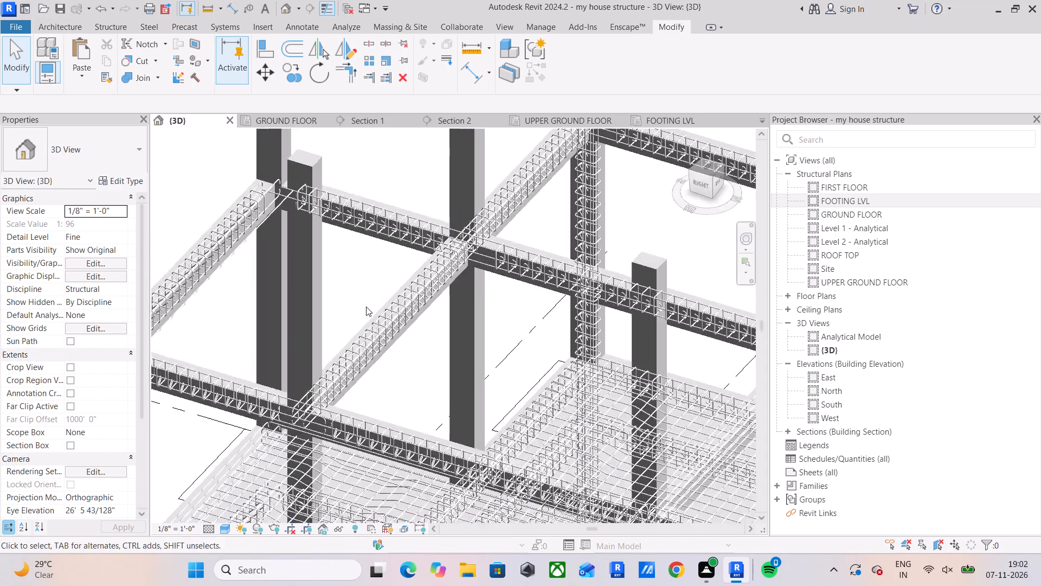
pyautogui.moveTo(366, 307); pyautogui.dragTo(438, 222, button='middle')
pyautogui.scroll(-4, 358, 243)
pyautogui.keyDown('shift'); pyautogui.moveTo(357, 244); pyautogui.dragTo(551, 200, button='middle'); pyautogui.keyUp('shift')
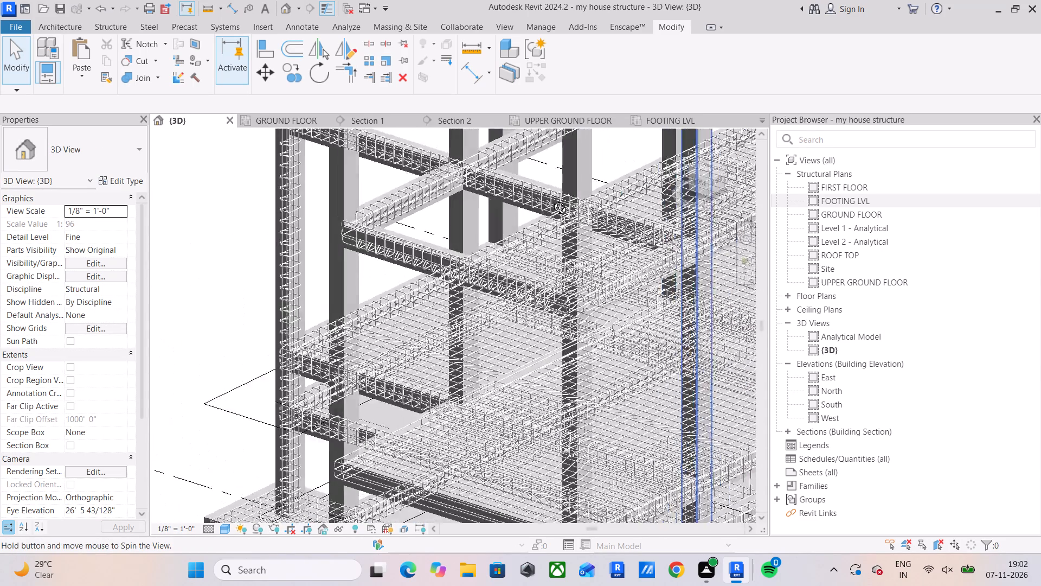
pyautogui.keyDown('shift'); pyautogui.moveTo(551, 200); pyautogui.dragTo(562, 194, button='middle'); pyautogui.keyUp('shift')
pyautogui.scroll(4, 514, 166)
pyautogui.scroll(5, 430, 188)
pyautogui.scroll(5, 480, 180)
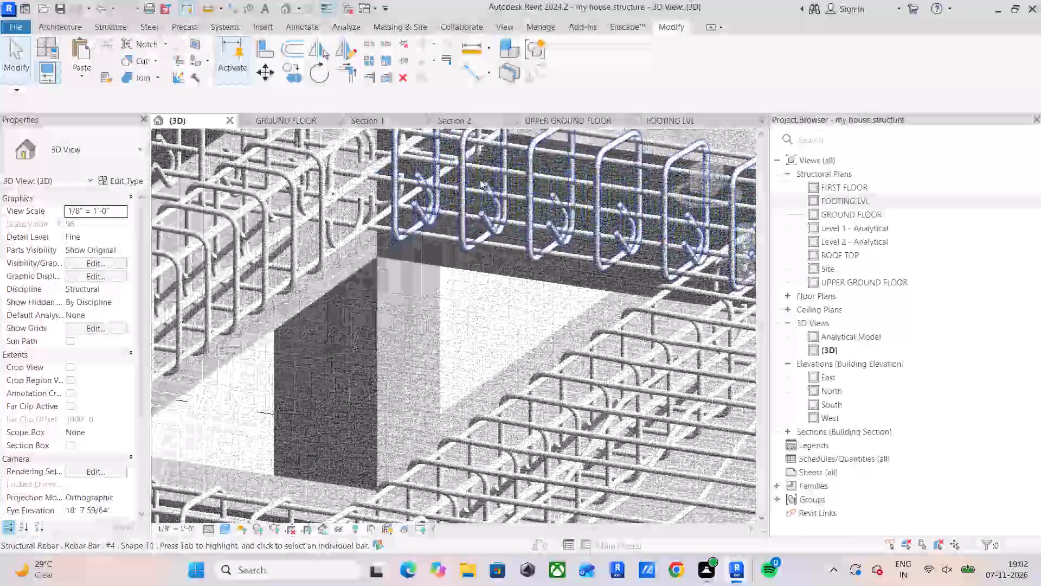
pyautogui.scroll(-12, 480, 184)
pyautogui.keyDown('shift'); pyautogui.moveTo(485, 210); pyautogui.dragTo(549, 162, button='middle'); pyautogui.keyUp('shift')
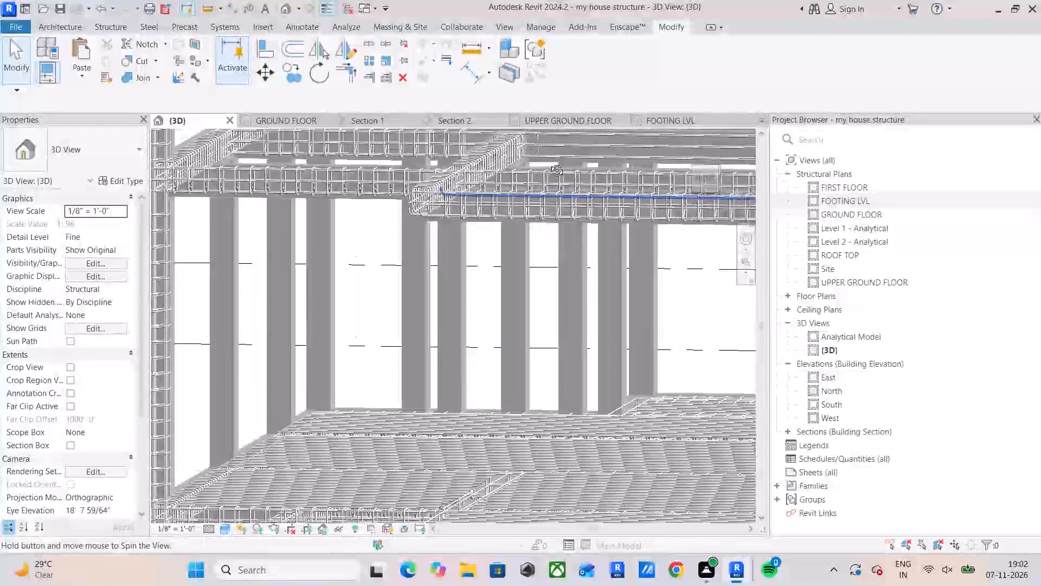
pyautogui.keyDown('shift'); pyautogui.moveTo(549, 162); pyautogui.dragTo(590, 164, button='middle'); pyautogui.keyUp('shift')
pyautogui.scroll(1, 589, 168)
pyautogui.scroll(-5, 573, 193)
pyautogui.moveTo(567, 216); pyautogui.dragTo(576, 272, button='middle')
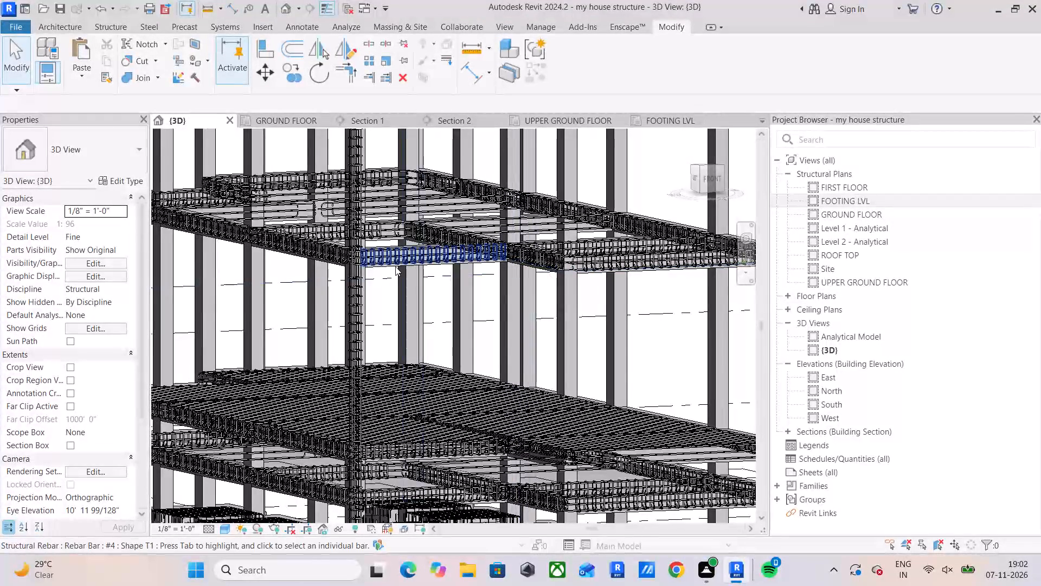
pyautogui.keyDown('shift'); pyautogui.moveTo(362, 257); pyautogui.dragTo(381, 279, button='middle'); pyautogui.keyUp('shift')
pyautogui.moveTo(470, 224); pyautogui.dragTo(466, 253, button='middle')
pyautogui.scroll(5, 534, 266)
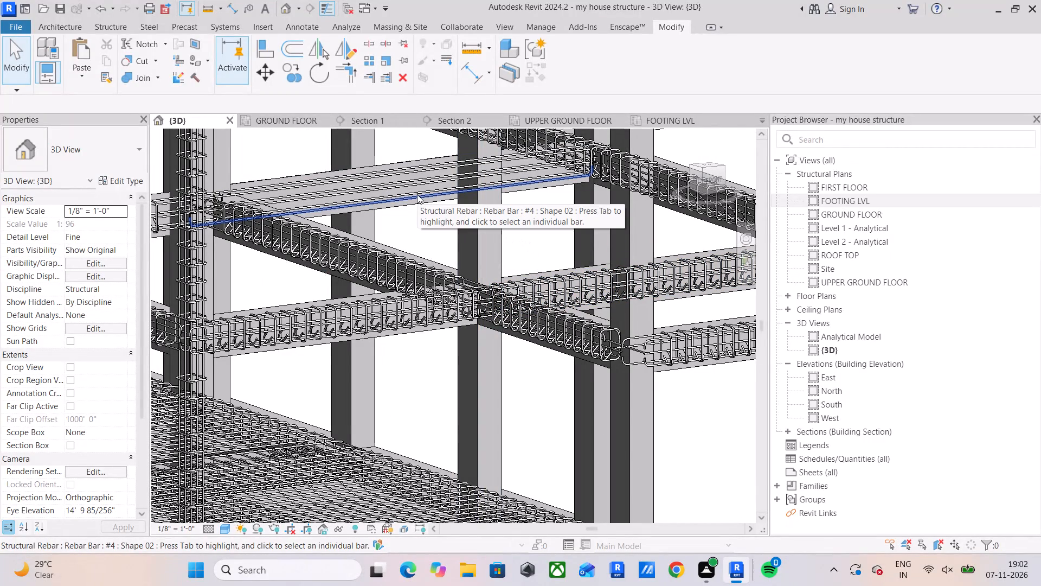
# Isolate the first-floor beam between grids 8 and 9 with a selection box around its #4 bar, viewed from the front.
pyautogui.click(417, 194)
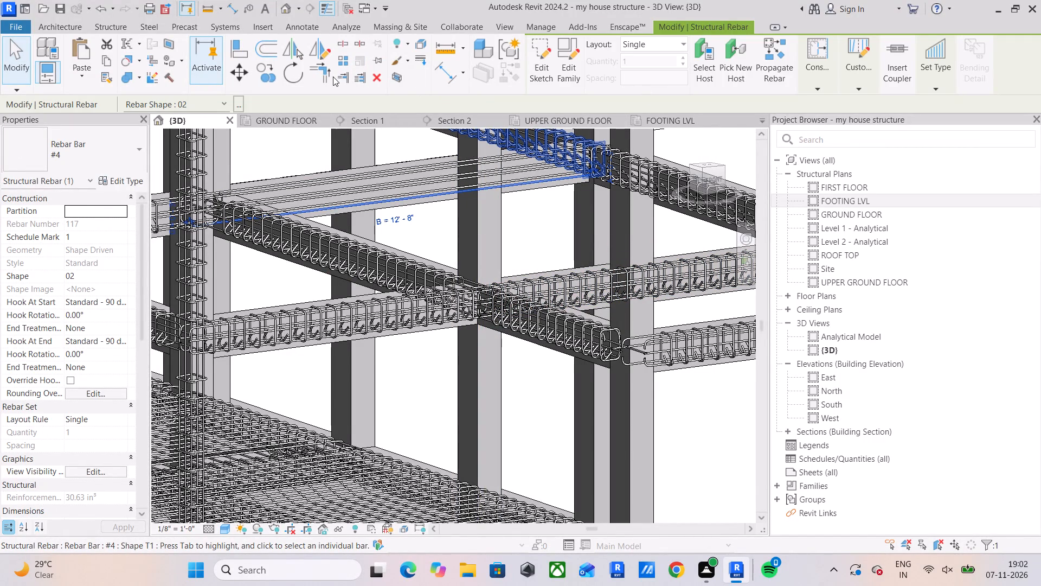
pyautogui.click(403, 78)
pyautogui.keyDown('shift'); pyautogui.moveTo(459, 320); pyautogui.dragTo(435, 297, button='middle'); pyautogui.keyUp('shift')
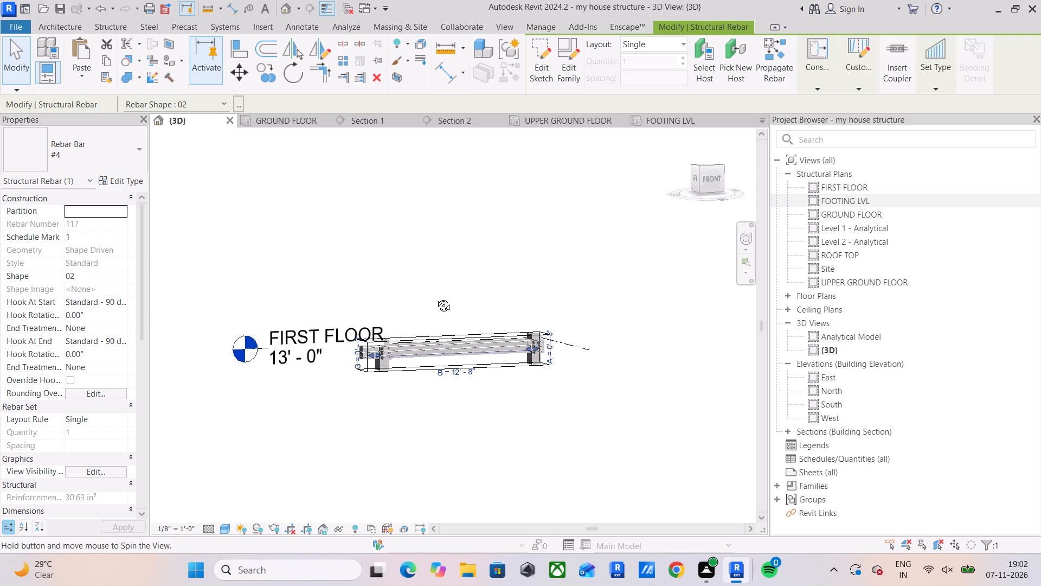
pyautogui.keyDown('shift'); pyautogui.moveTo(435, 297); pyautogui.dragTo(426, 289, button='middle'); pyautogui.keyUp('shift')
pyautogui.click(712, 179)
pyautogui.moveTo(557, 384); pyautogui.dragTo(514, 240, button='middle')
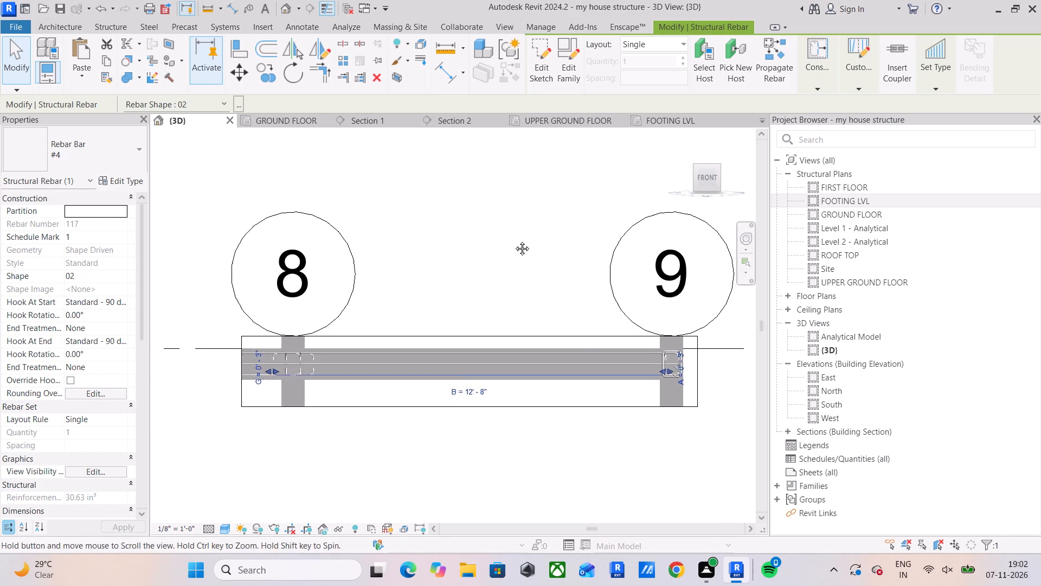
pyautogui.moveTo(514, 240); pyautogui.dragTo(514, 241, button='middle')
# Extend the section box downward to take in the lower beams between grids 8 and 9.
pyautogui.click(450, 363)
pyautogui.scroll(-4, 450, 363)
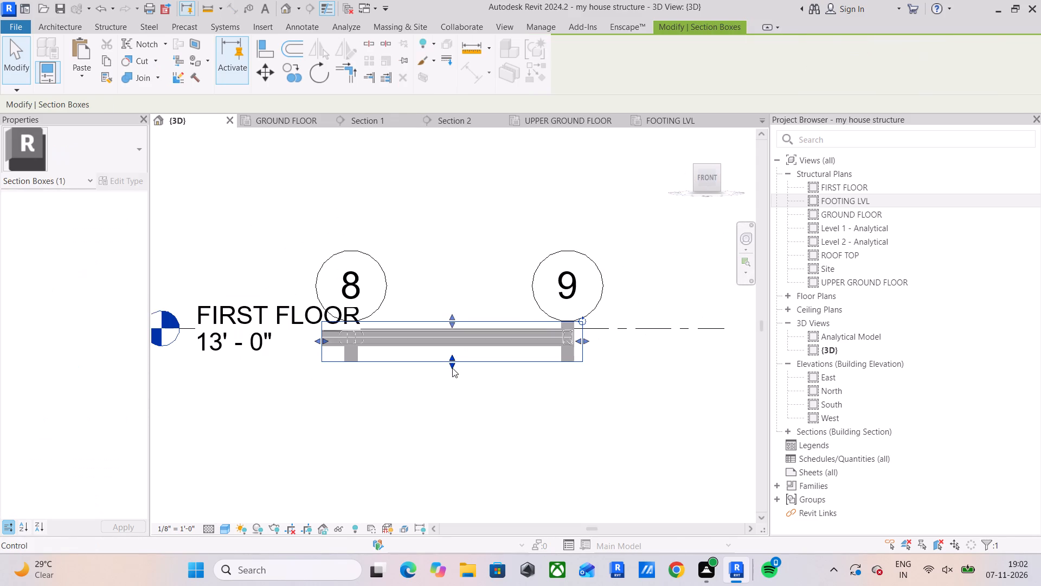
pyautogui.moveTo(455, 365); pyautogui.dragTo(468, 474)
pyautogui.scroll(-4, 469, 453)
pyautogui.moveTo(466, 409); pyautogui.dragTo(472, 246, button='middle')
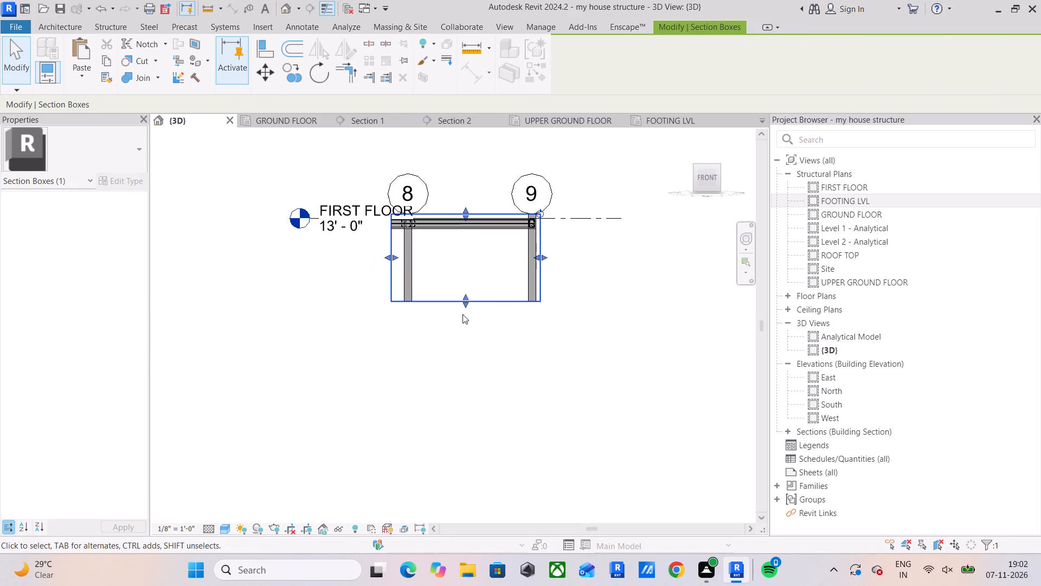
pyautogui.moveTo(466, 309); pyautogui.dragTo(470, 411)
pyautogui.scroll(11, 439, 337)
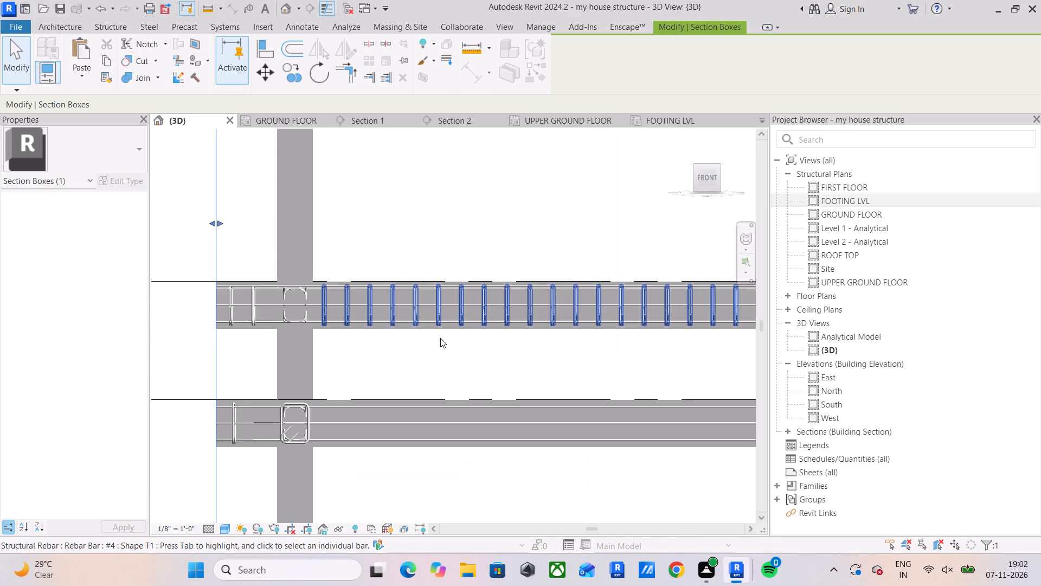
pyautogui.moveTo(416, 345); pyautogui.dragTo(414, 294, button='middle')
# Copy the #4 stirrup set from the upper of the two lower beams into the beam directly below it.
pyautogui.click(323, 243)
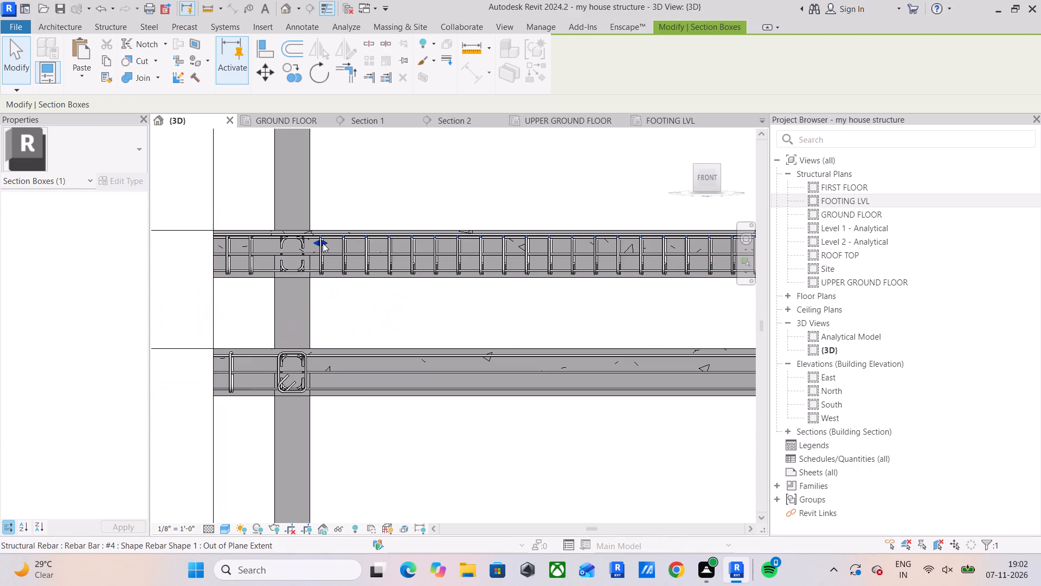
pyautogui.scroll(4, 321, 246)
pyautogui.click(318, 263)
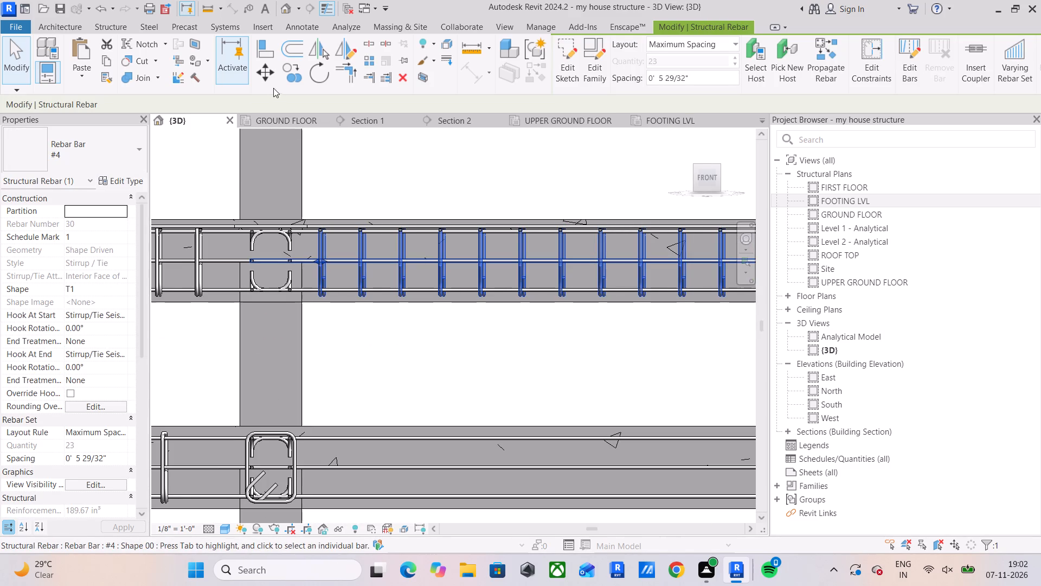
pyautogui.click(294, 80)
pyautogui.scroll(5, 345, 315)
pyautogui.moveTo(256, 286); pyautogui.dragTo(258, 299)
pyautogui.scroll(-5, 271, 379)
pyautogui.moveTo(272, 376); pyautogui.dragTo(281, 212, button='middle')
pyautogui.click(274, 378)
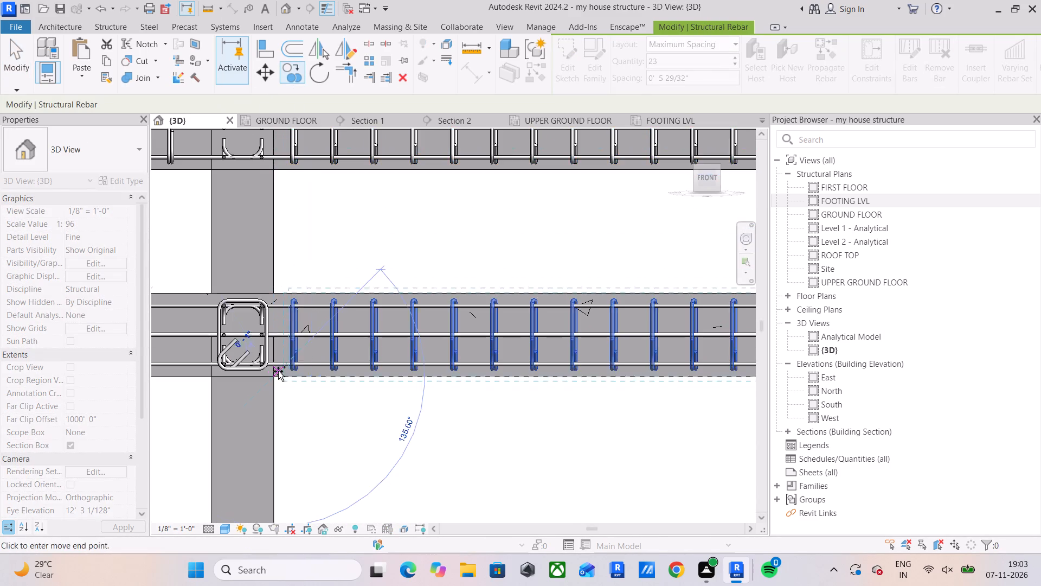
# Place another copy of the stirrup set in the first-floor beam between grids 8 and 9.
pyautogui.scroll(-4, 310, 292)
pyautogui.scroll(-3, 309, 211)
pyautogui.moveTo(309, 211); pyautogui.dragTo(330, 455, button='middle')
pyautogui.moveTo(335, 311); pyautogui.dragTo(337, 447, button='middle')
pyautogui.scroll(2, 325, 283)
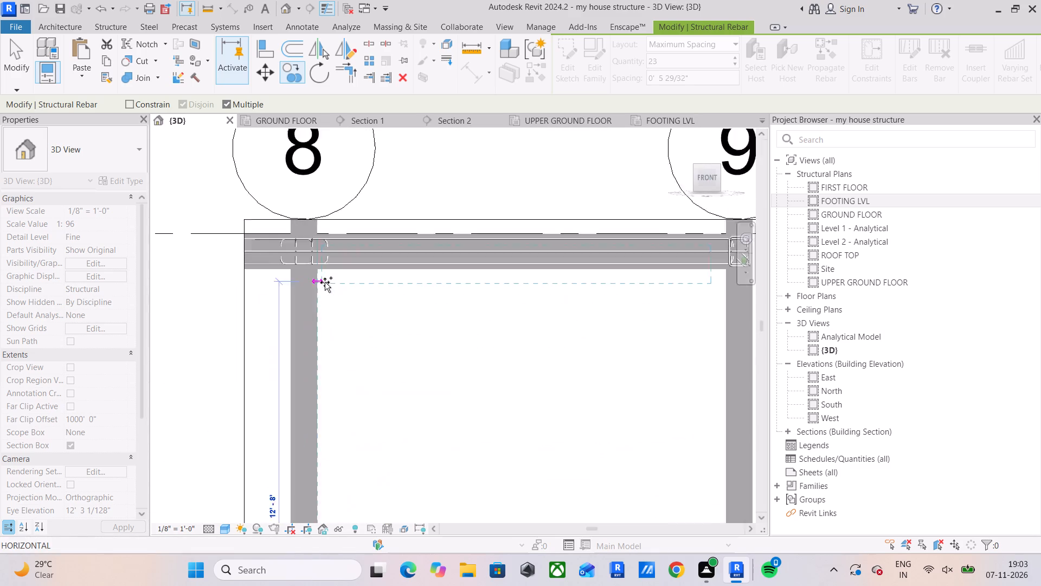
pyautogui.scroll(8, 325, 282)
pyautogui.click(320, 262)
pyautogui.scroll(-2, 320, 262)
pyautogui.press('Escape')
# Align the upper and lower hooked bar ends beside the grid 8 column with the adjacent hook ends inside the column.
pyautogui.scroll(4, 311, 201)
pyautogui.moveTo(322, 222); pyautogui.dragTo(370, 300, button='middle')
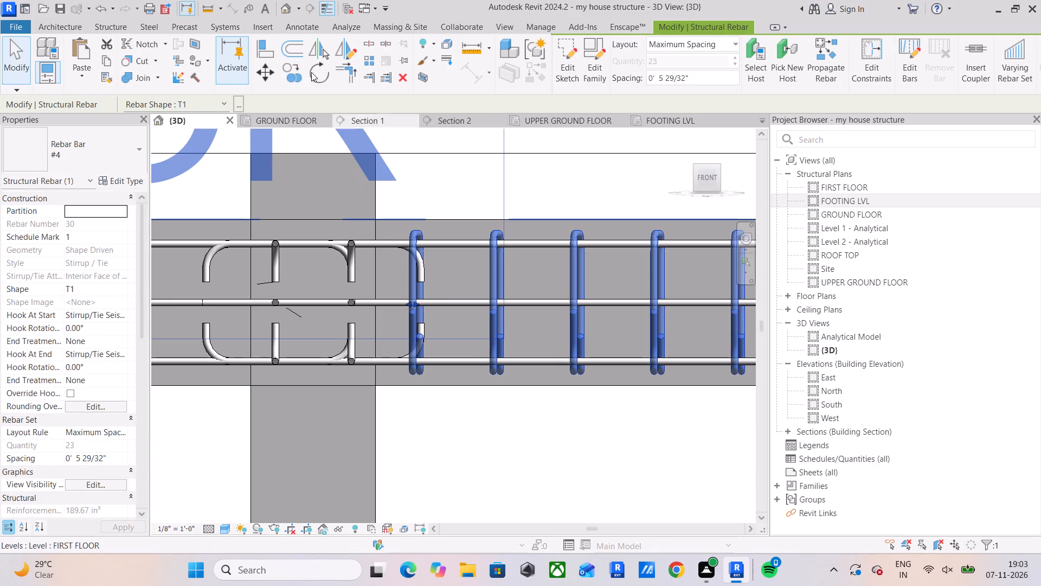
pyautogui.click(256, 51)
pyautogui.scroll(5, 383, 311)
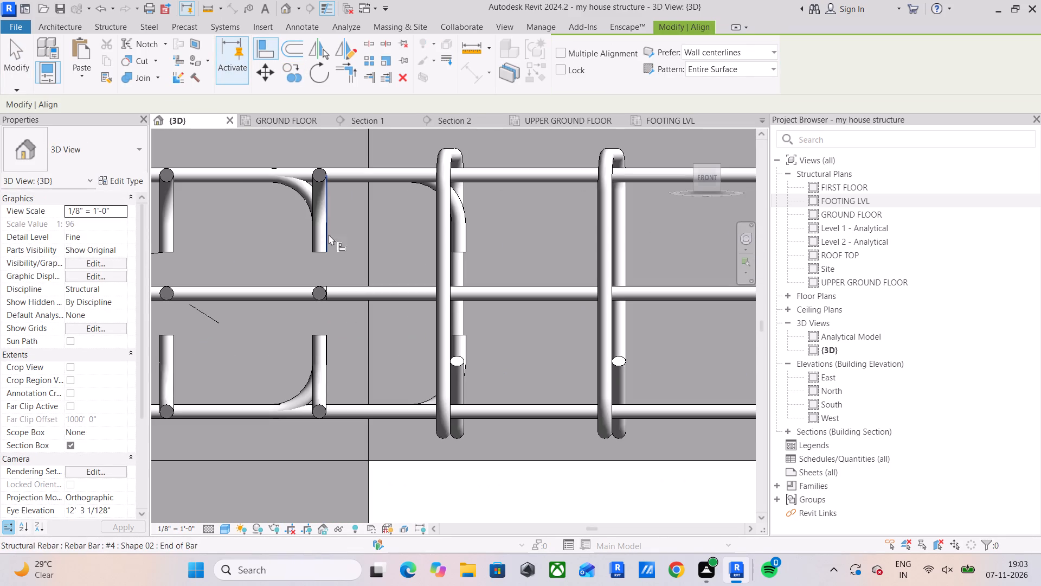
pyautogui.click(328, 231)
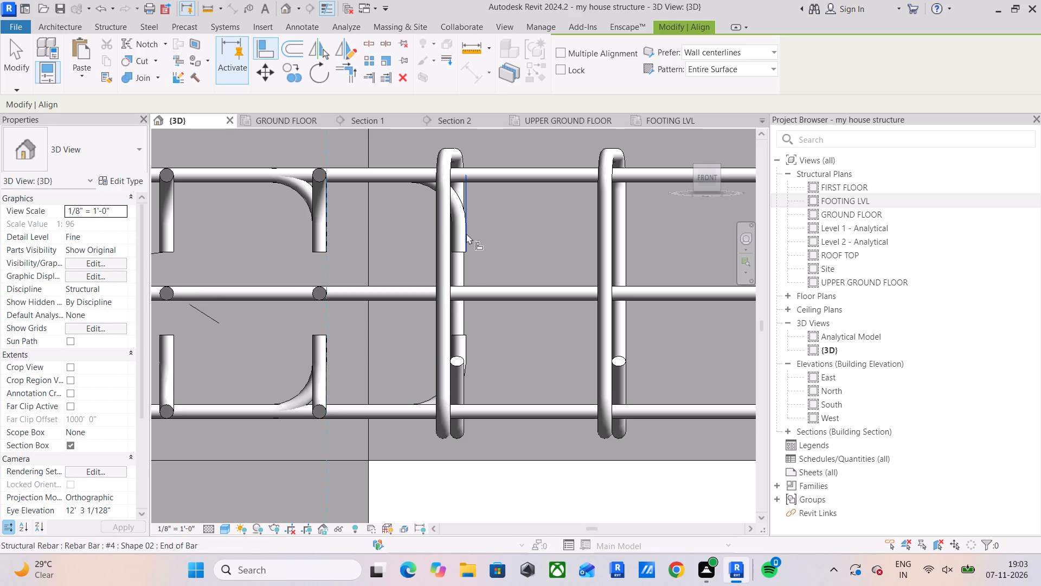
pyautogui.click(466, 233)
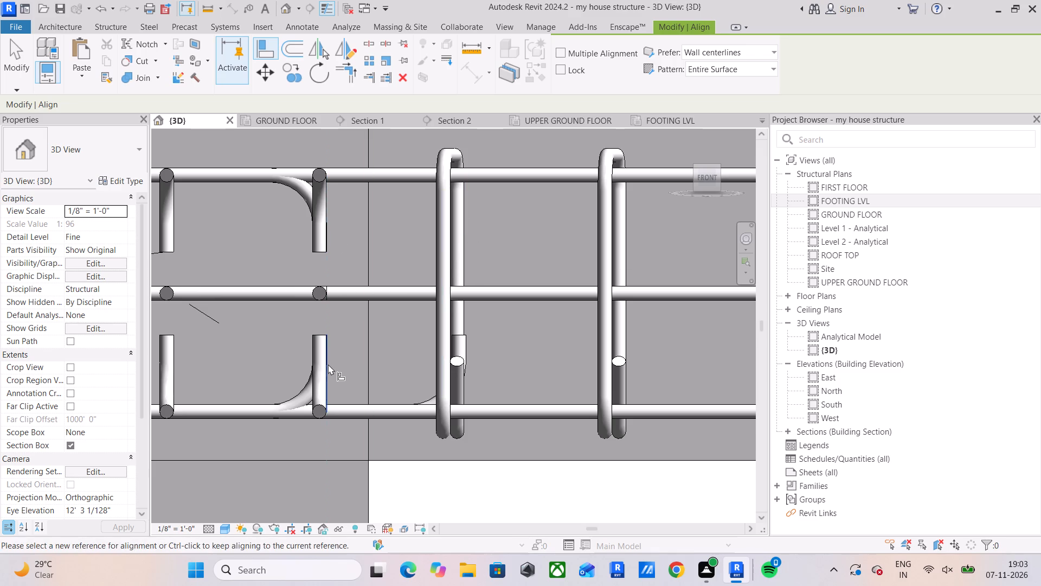
pyautogui.click(328, 364)
pyautogui.click(467, 360)
pyautogui.scroll(-4, 326, 377)
pyautogui.moveTo(326, 377); pyautogui.dragTo(477, 377, button='middle')
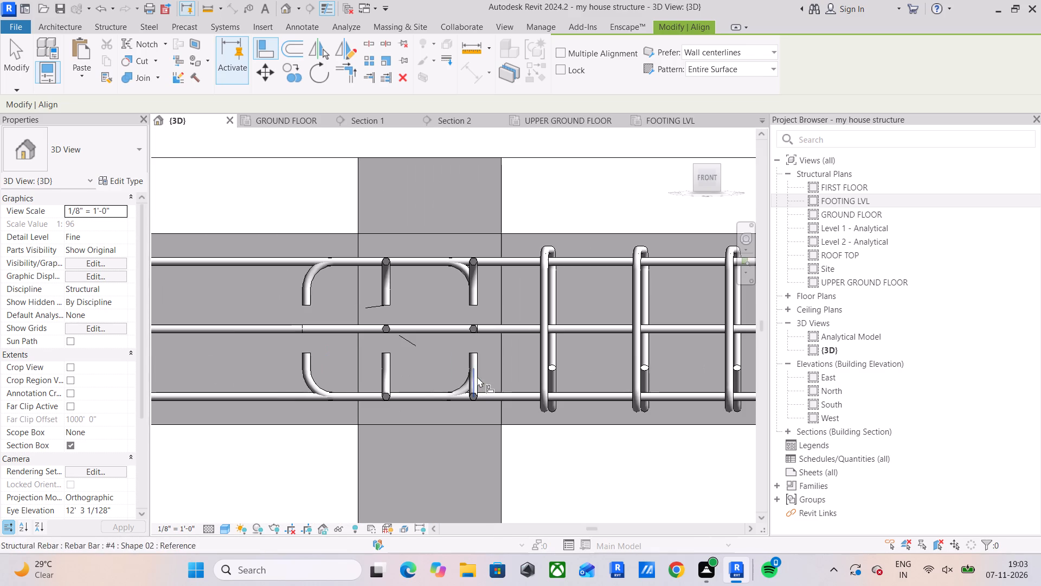
pyautogui.scroll(-4, 325, 294)
pyautogui.moveTo(325, 295); pyautogui.dragTo(499, 326, button='middle')
pyautogui.press('Escape')
pyautogui.press('Escape')
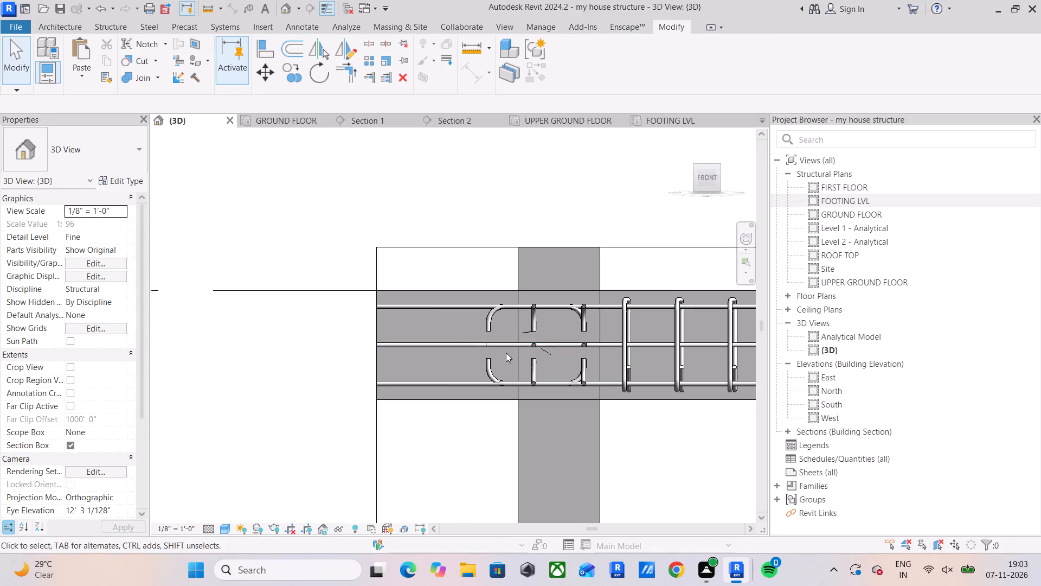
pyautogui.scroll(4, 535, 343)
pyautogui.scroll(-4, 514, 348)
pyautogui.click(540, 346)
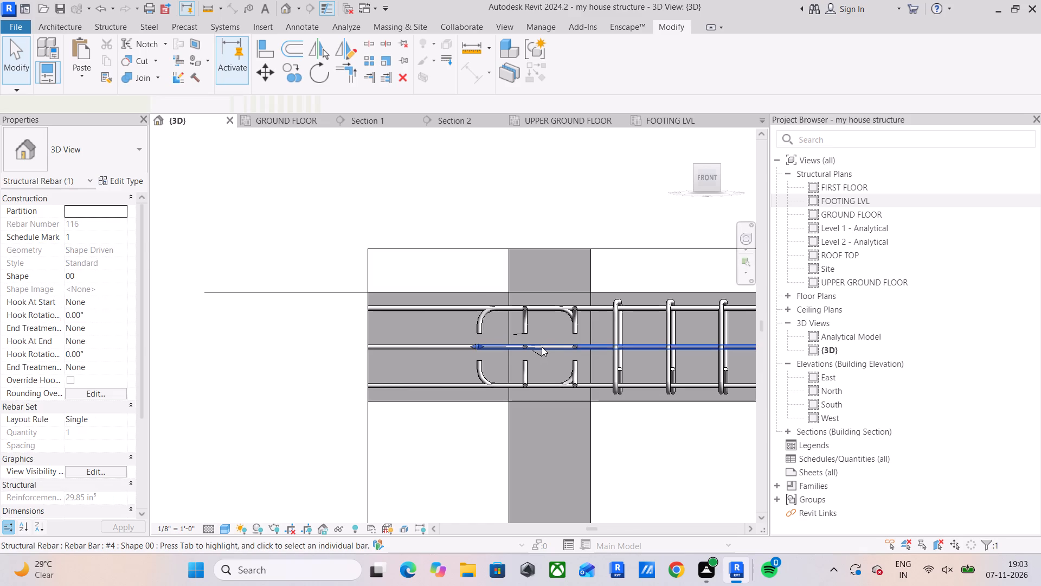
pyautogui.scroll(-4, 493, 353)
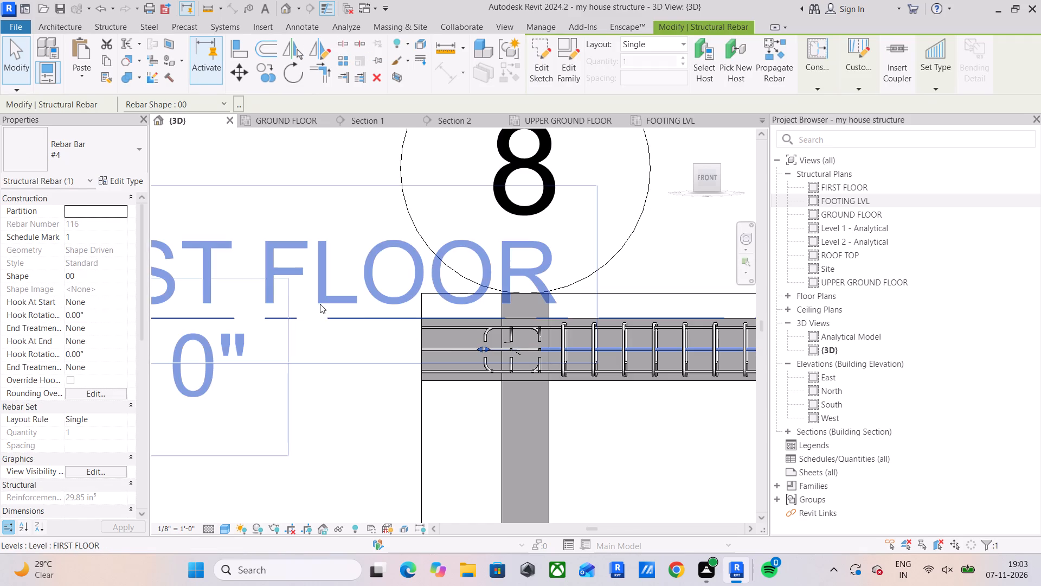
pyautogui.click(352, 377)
# Delete the #4 stirrup set in the ground floor beam on the side of the grid 8 column away from grid 9.
pyautogui.scroll(-3, 378, 380)
pyautogui.click(404, 412)
pyautogui.scroll(-6, 404, 412)
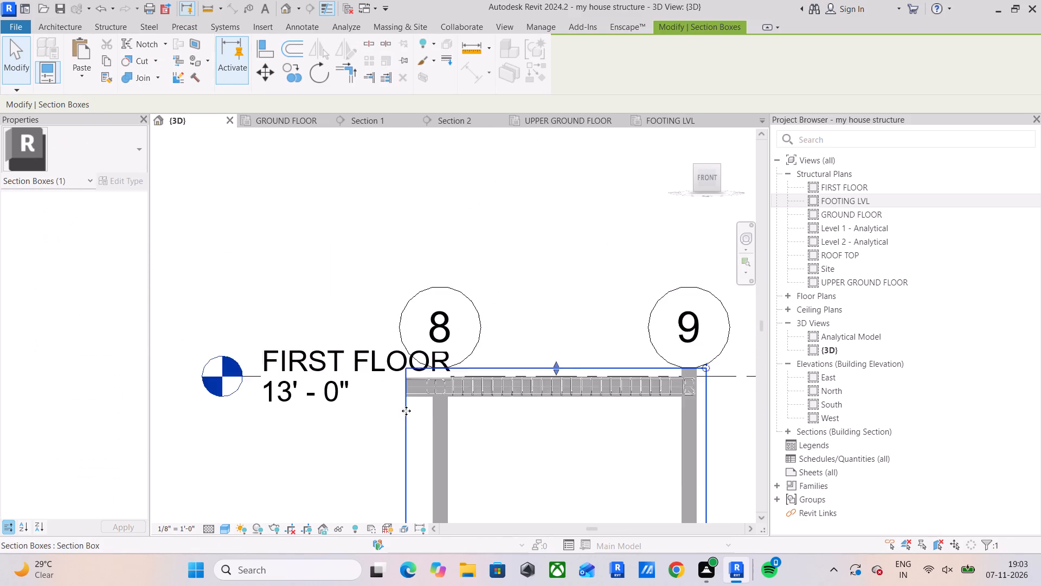
pyautogui.moveTo(409, 410); pyautogui.dragTo(476, 218, button='middle')
pyautogui.scroll(1, 476, 216)
pyautogui.scroll(-2, 485, 272)
pyautogui.scroll(10, 486, 388)
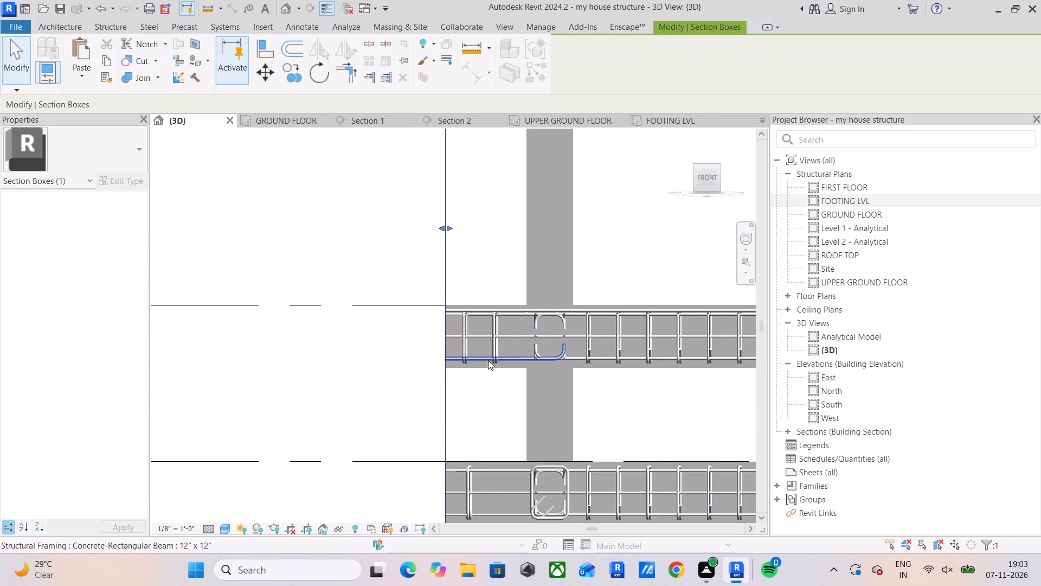
pyautogui.click(497, 334)
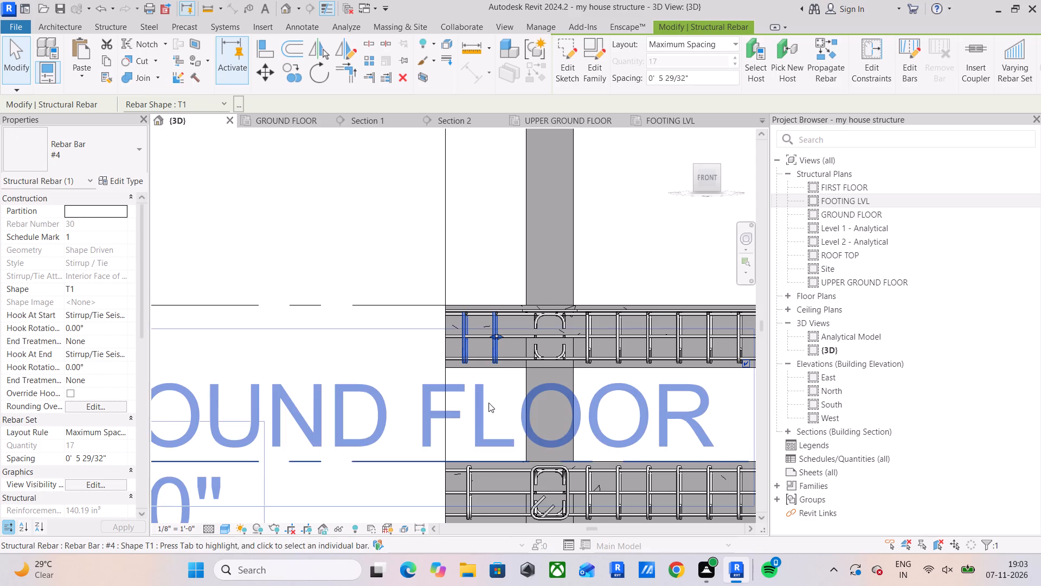
pyautogui.moveTo(487, 418); pyautogui.dragTo(522, 298, button='middle')
pyautogui.scroll(1, 487, 418)
pyautogui.click(496, 370)
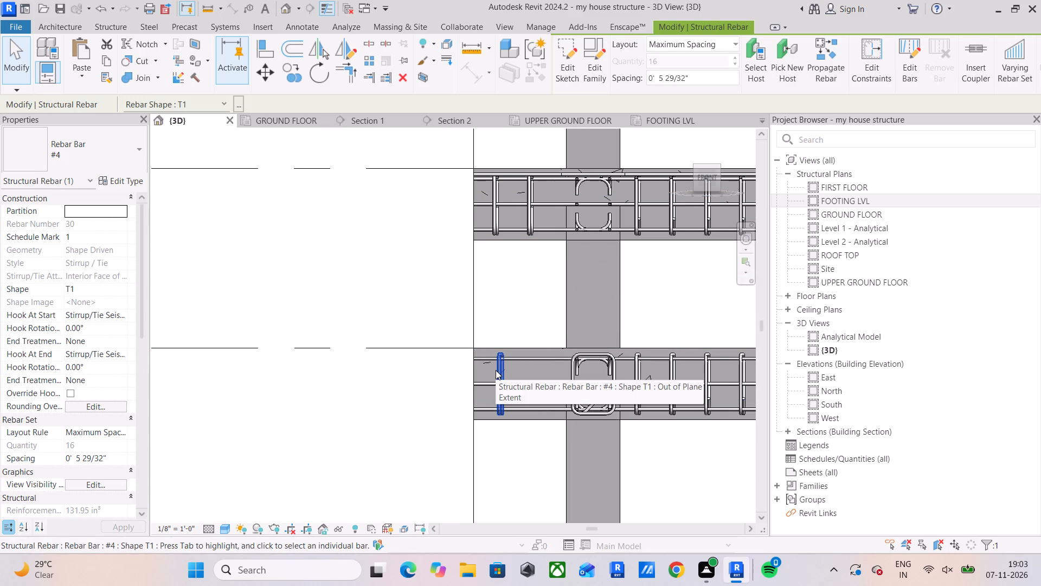
pyautogui.press('Delete')
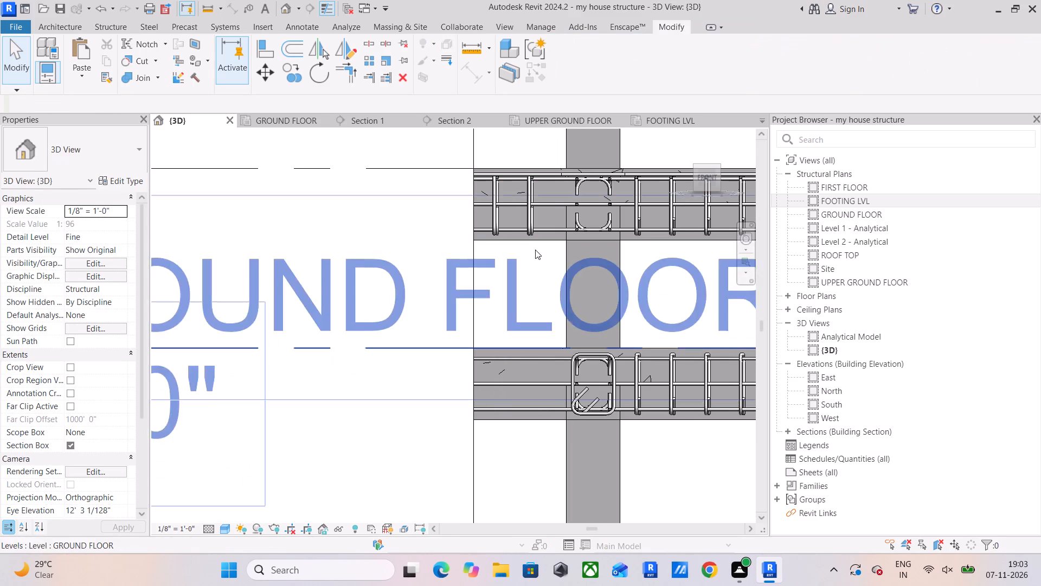
# Copy the #4 stirrup set beside the grid 8 column from the upper ground floor beam into the ground floor beam below.
pyautogui.click(529, 195)
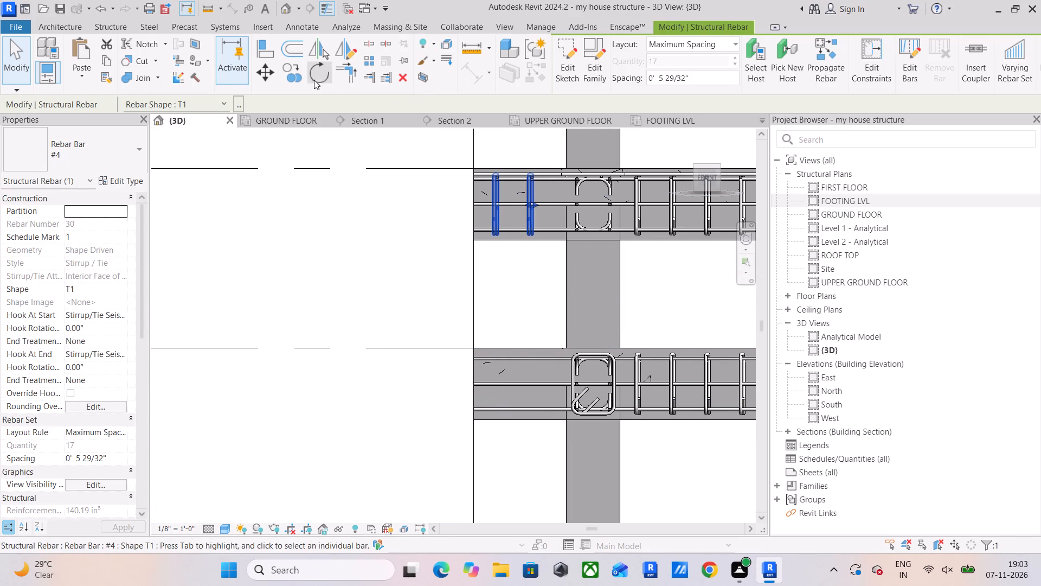
pyautogui.click(295, 79)
pyautogui.moveTo(562, 239); pyautogui.dragTo(564, 250)
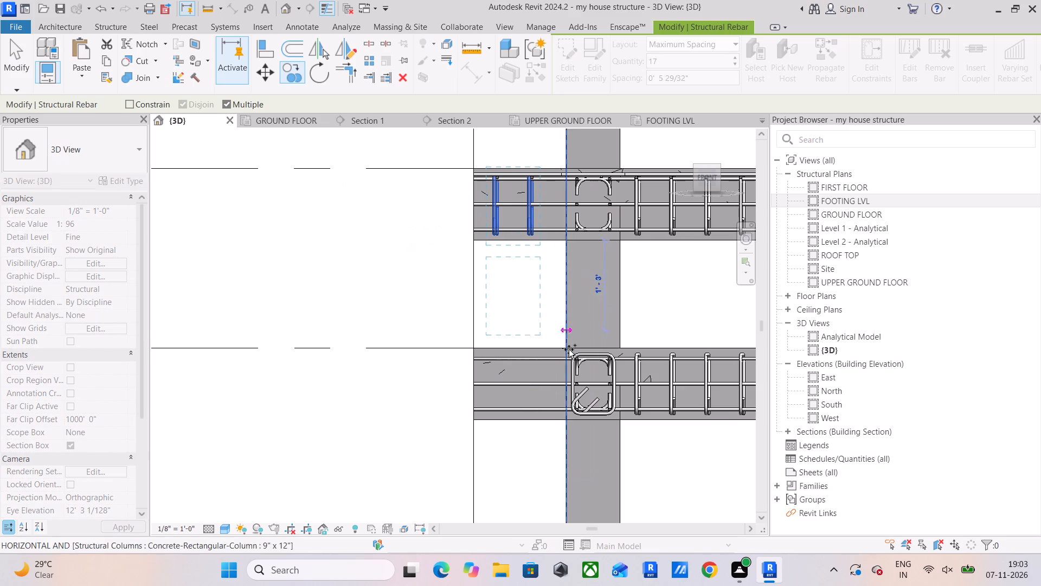
pyautogui.click(568, 422)
# Place another copy of the stirrup set in the first-floor beam, on the side of grid 8 away from grid 9.
pyautogui.scroll(-4, 571, 224)
pyautogui.moveTo(563, 244); pyautogui.dragTo(582, 485, button='middle')
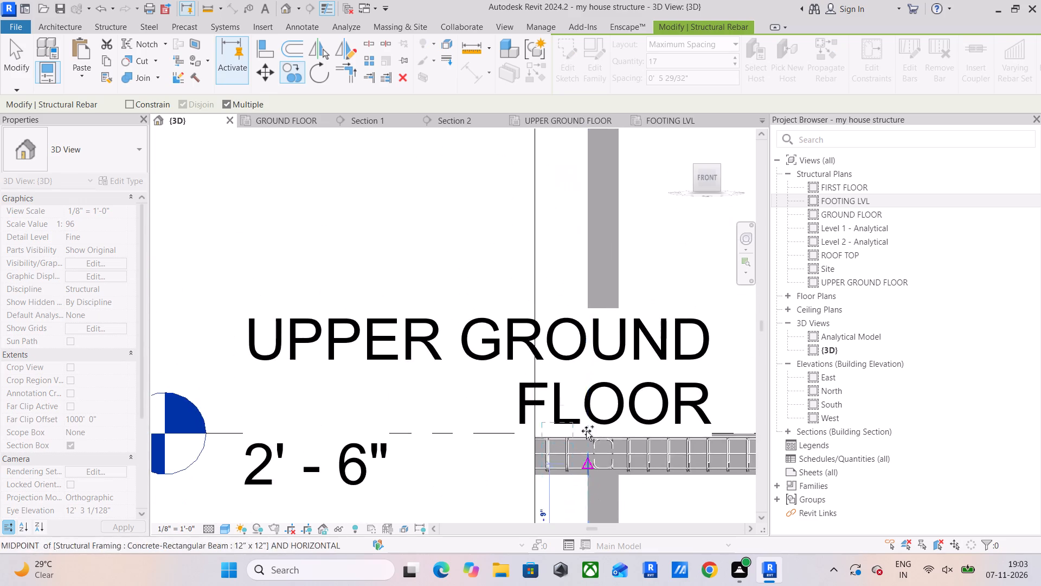
pyautogui.moveTo(579, 383); pyautogui.dragTo(588, 545, button='middle')
pyautogui.scroll(9, 601, 219)
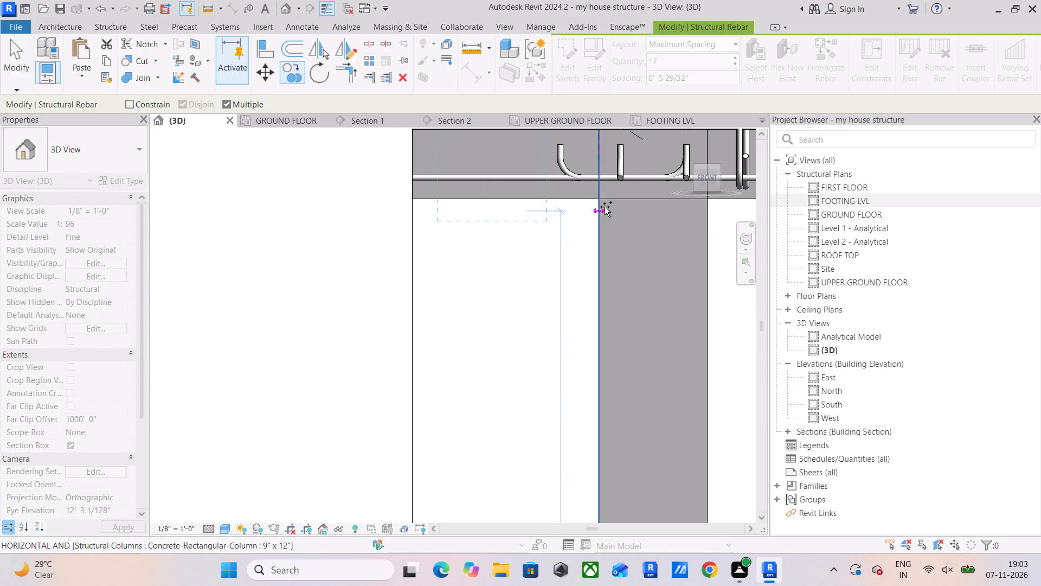
pyautogui.click(602, 201)
pyautogui.scroll(-6, 607, 213)
pyautogui.moveTo(618, 232); pyautogui.dragTo(555, 75, button='middle')
pyautogui.scroll(-2, 567, 206)
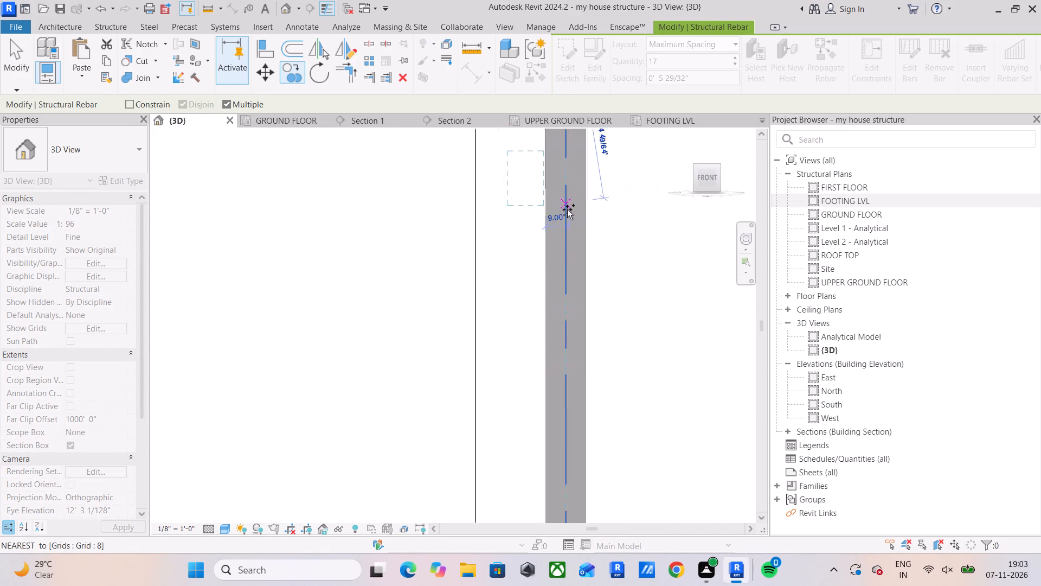
pyautogui.scroll(-6, 567, 209)
pyautogui.moveTo(570, 232); pyautogui.dragTo(569, 141, button='middle')
pyautogui.scroll(11, 555, 279)
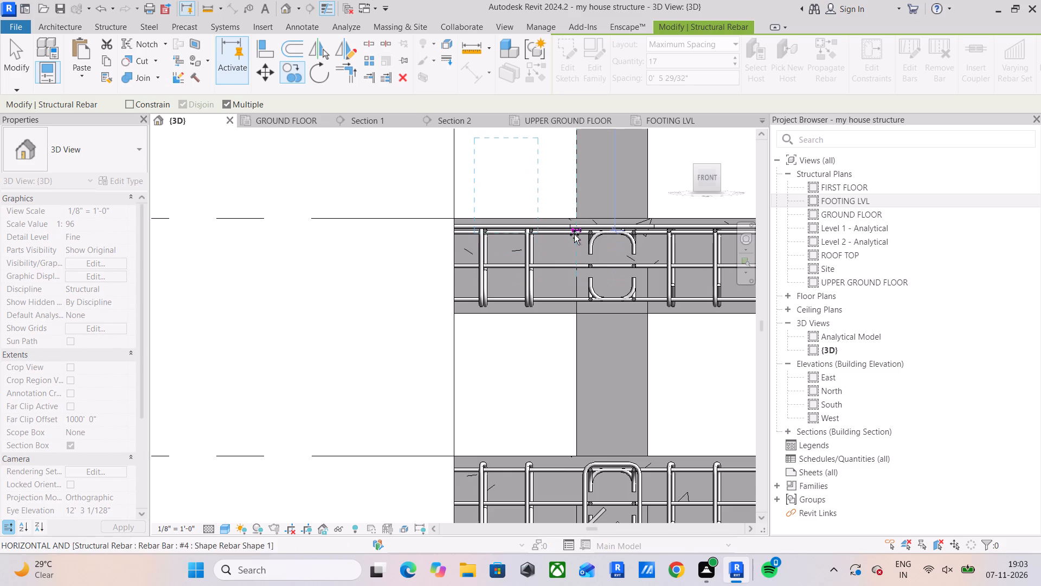
pyautogui.press('Escape')
pyautogui.press('Escape')
pyautogui.press('Escape')
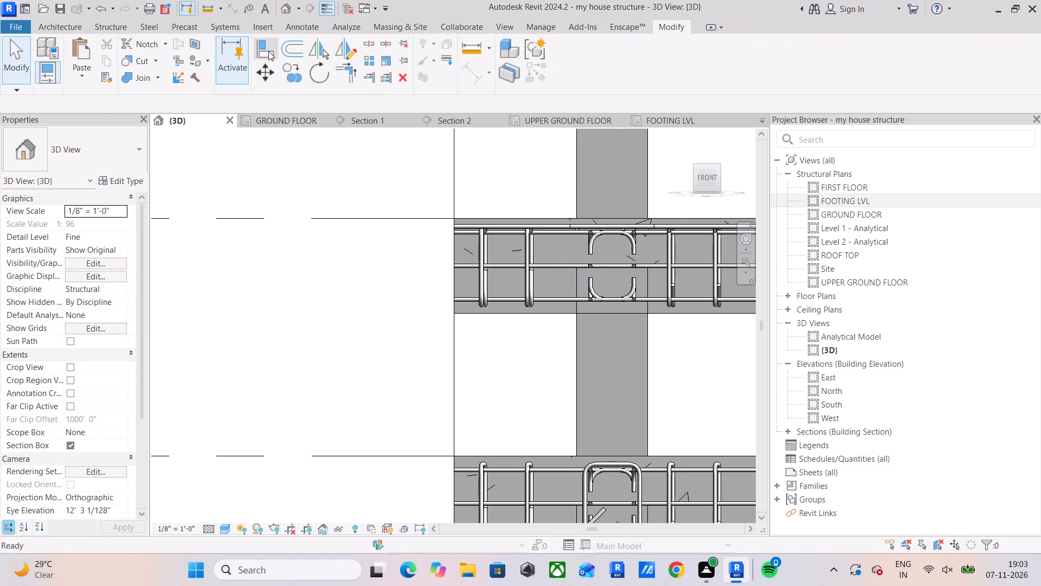
# Align an upper hooked bar end of the first-floor beam beside grid 8 with the column hook in the upper ground floor beam.
pyautogui.moveTo(268, 51); pyautogui.dragTo(273, 66)
pyautogui.scroll(8, 614, 246)
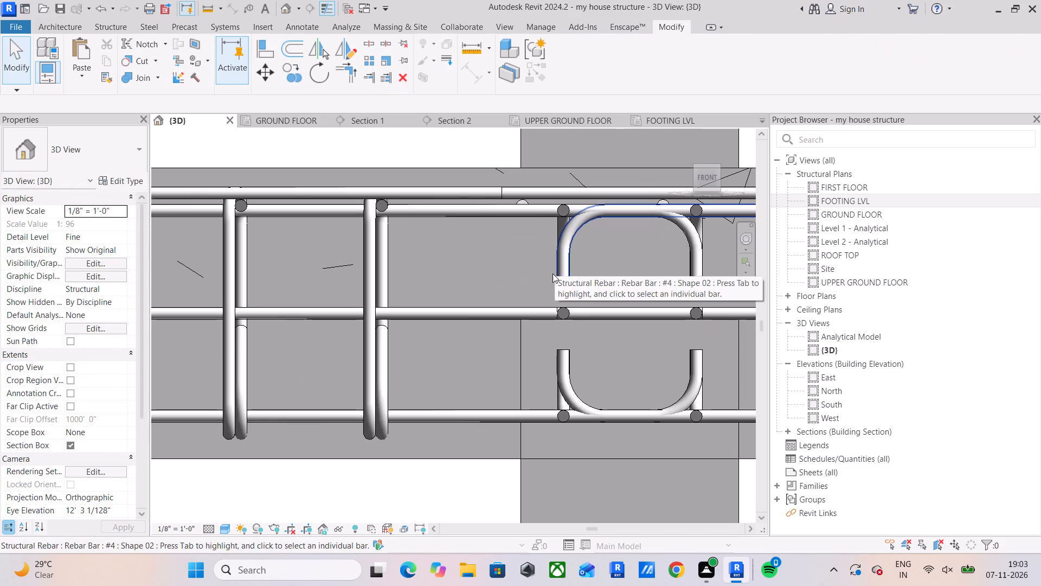
pyautogui.click(265, 50)
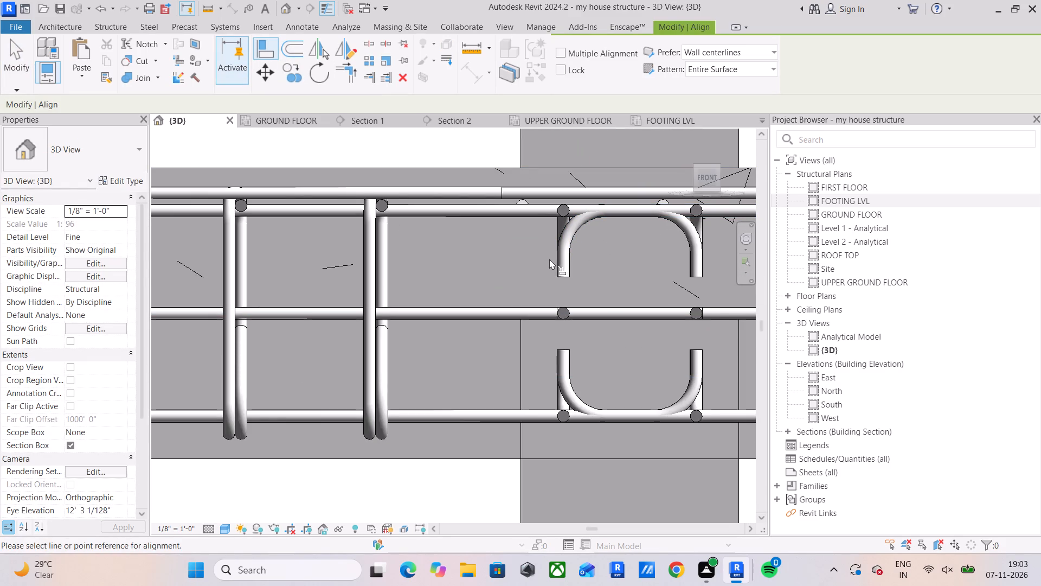
pyautogui.click(558, 260)
pyautogui.scroll(-10, 568, 235)
pyautogui.moveTo(567, 254); pyautogui.dragTo(571, 233, button='middle')
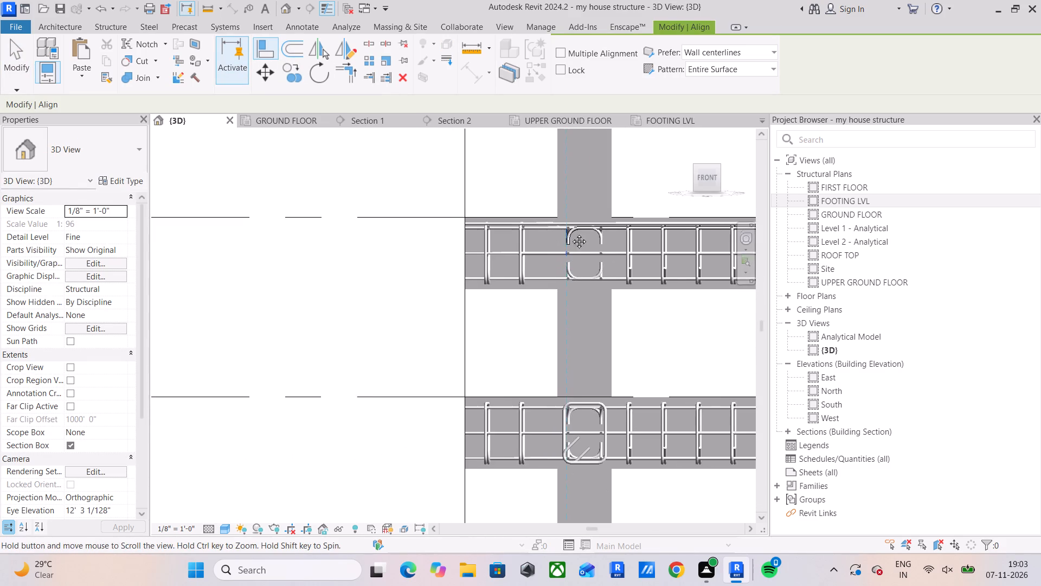
pyautogui.moveTo(571, 233); pyautogui.dragTo(560, 517, button='middle')
pyautogui.scroll(-6, 560, 531)
pyautogui.scroll(-3, 541, 275)
pyautogui.moveTo(557, 337); pyautogui.dragTo(565, 470, button='middle')
pyautogui.scroll(3, 572, 279)
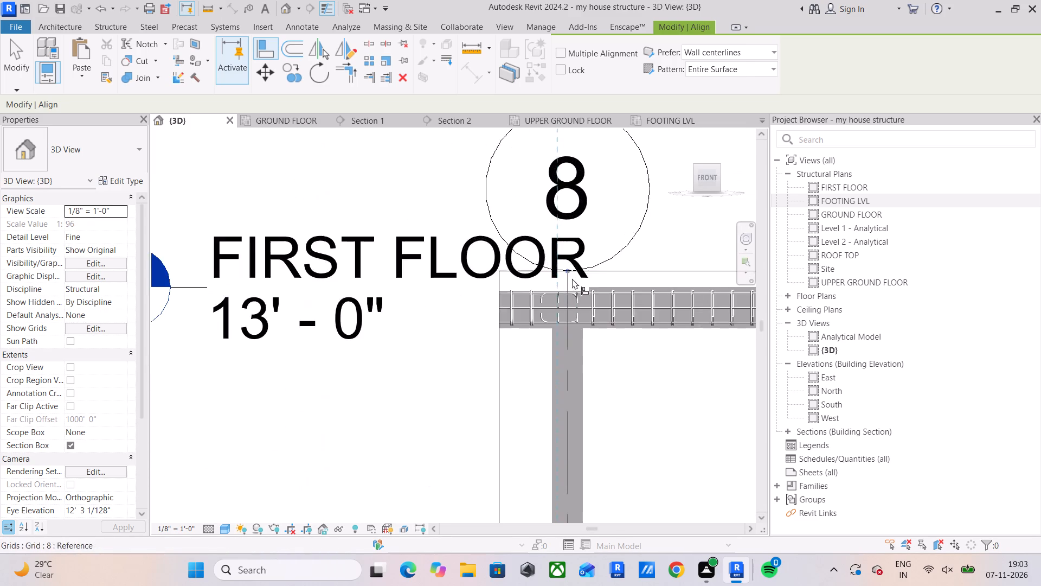
pyautogui.scroll(10, 572, 278)
pyautogui.click(520, 296)
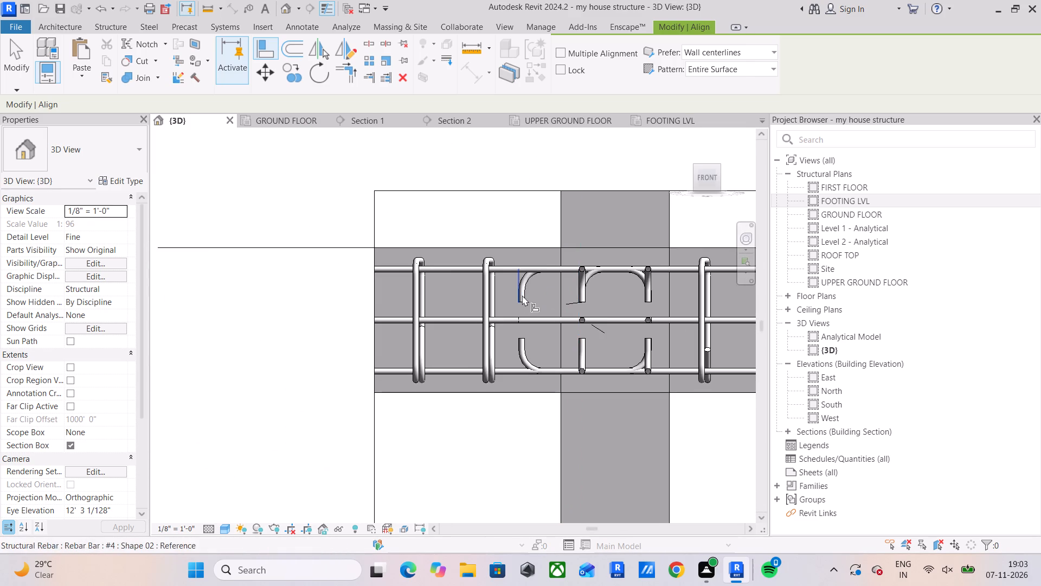
# Align the remaining upper hook and the lower hooks of the first-floor beam with the adjacent hook ends inside the grid 8 column.
pyautogui.scroll(4, 578, 294)
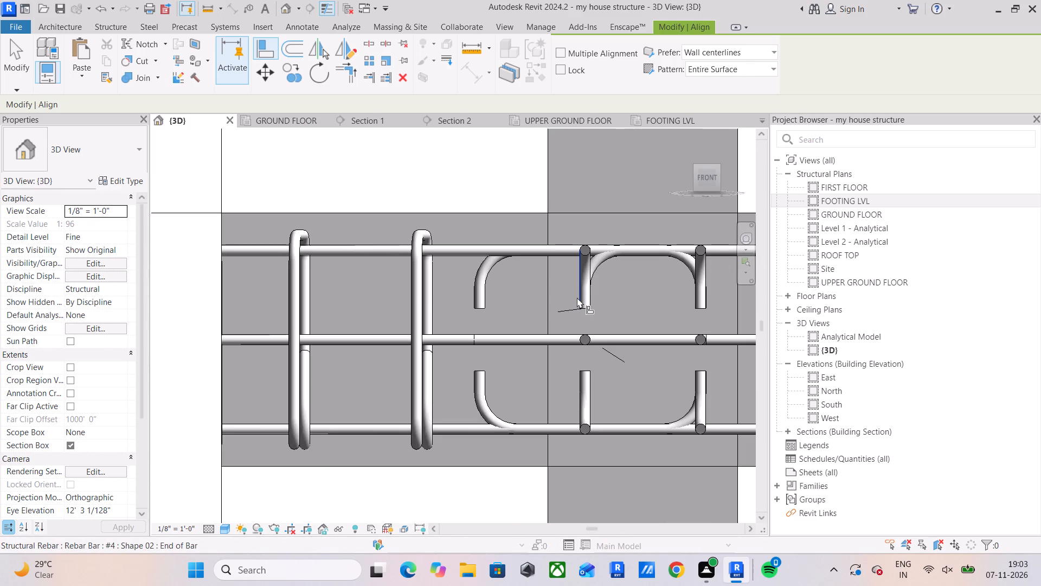
pyautogui.click(577, 297)
pyautogui.click(470, 294)
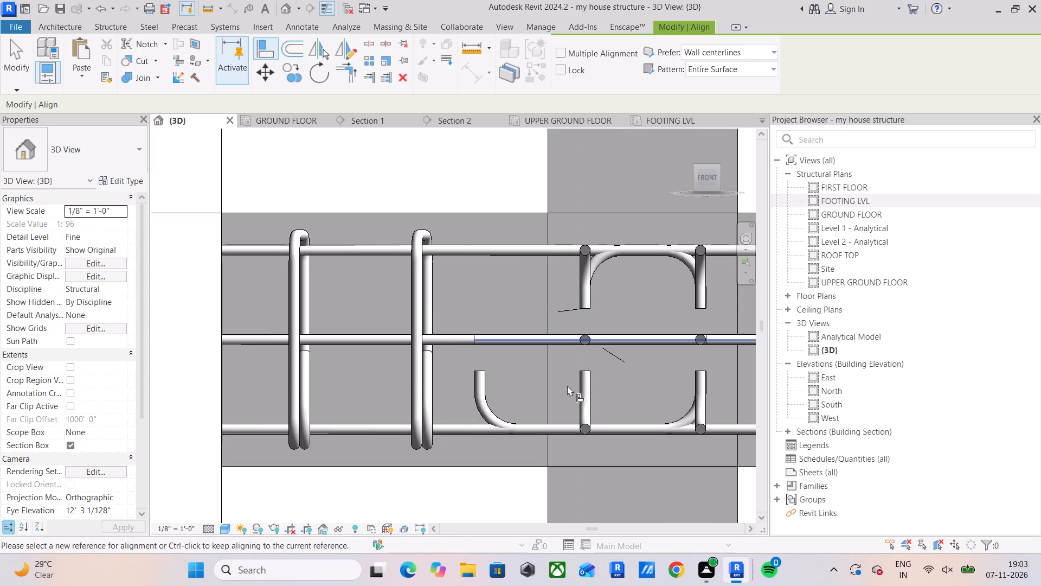
pyautogui.click(576, 288)
pyautogui.click(474, 385)
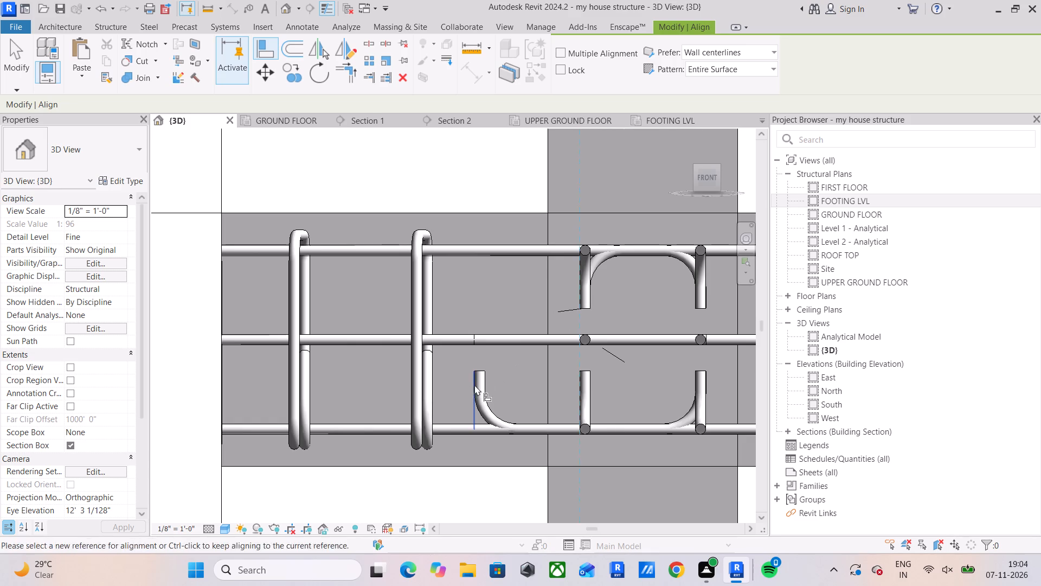
pyautogui.click(574, 387)
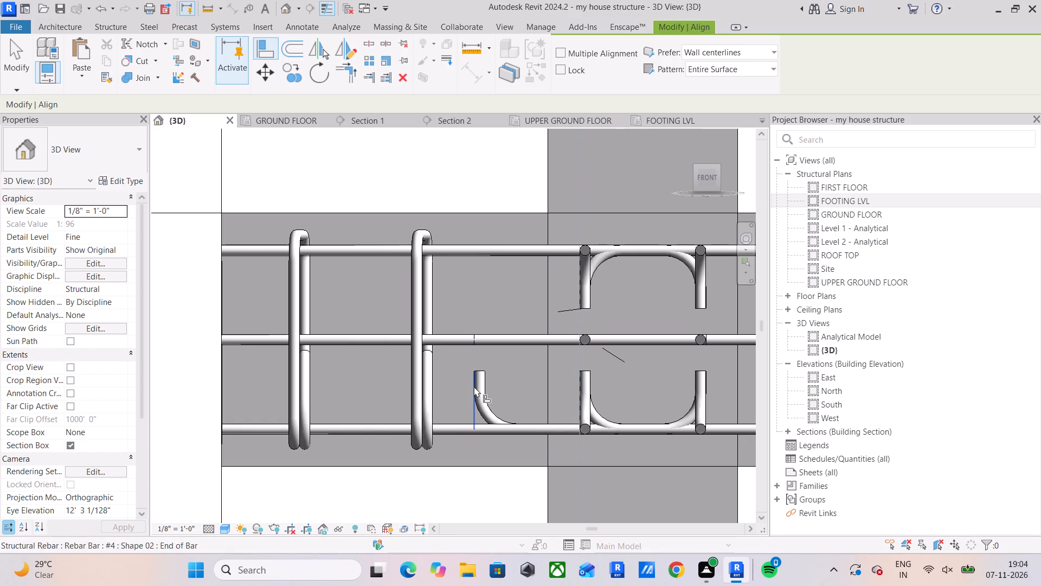
pyautogui.click(474, 386)
pyautogui.press('Escape')
pyautogui.press('Escape')
pyautogui.scroll(-5, 474, 386)
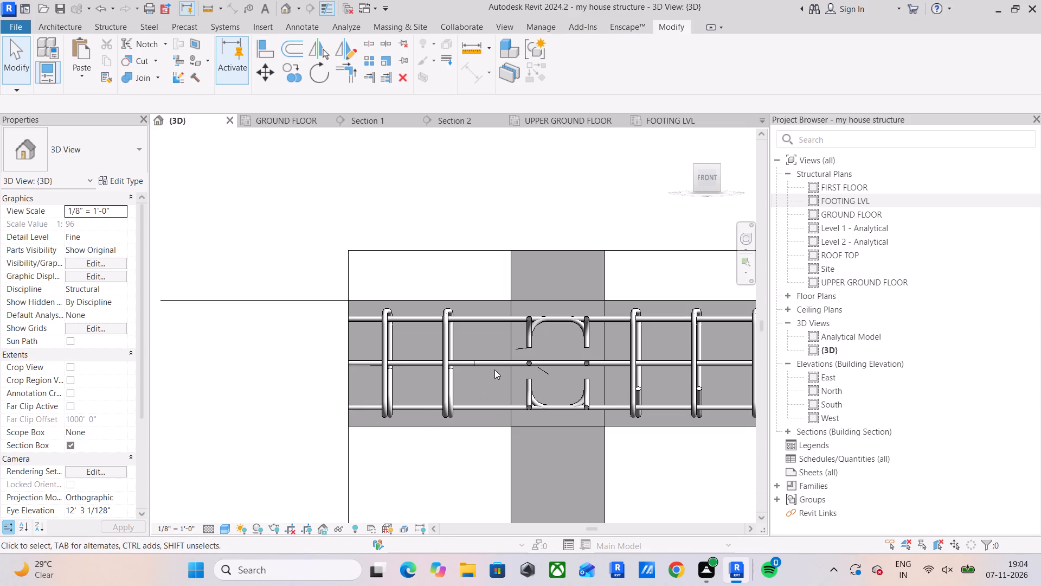
# Shorten the front middle straight #4 bar of the first-floor beam to end in line with the hooks inside the grid 8 column.
pyautogui.click(494, 370)
pyautogui.scroll(7, 490, 364)
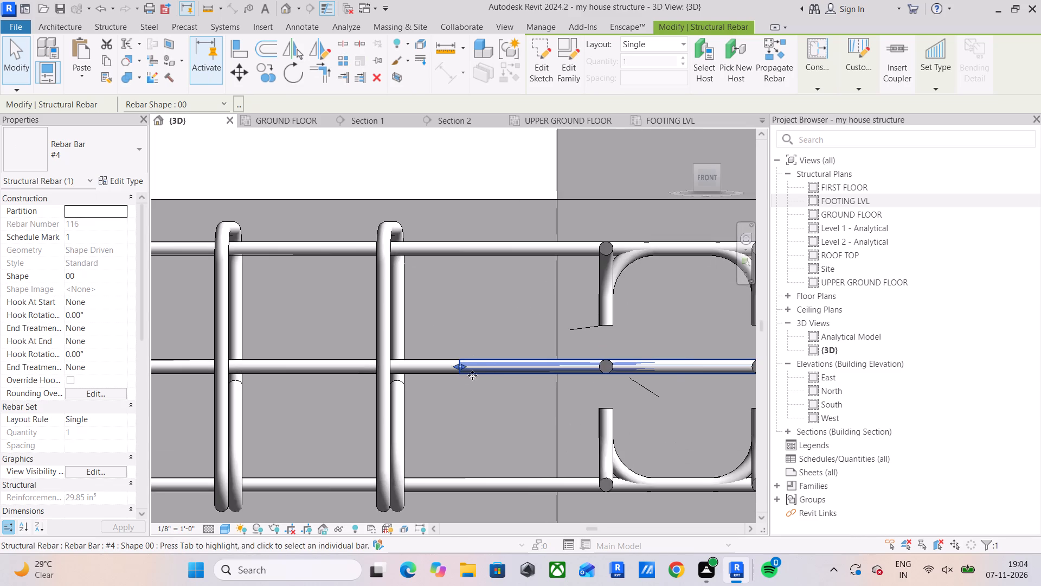
pyautogui.moveTo(466, 373); pyautogui.dragTo(599, 375)
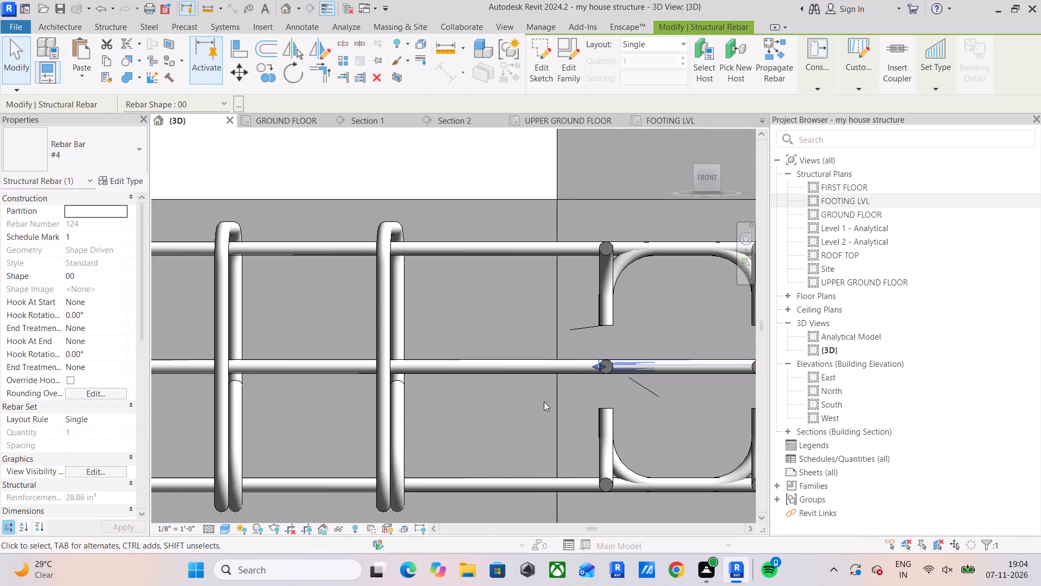
pyautogui.click(520, 422)
# Shorten the rear middle straight #4 bar of the first-floor beam to end in line with the hooks inside the grid 8 column.
pyautogui.scroll(-2, 519, 396)
pyautogui.keyDown('shift'); pyautogui.moveTo(520, 396); pyautogui.dragTo(520, 418, button='middle'); pyautogui.keyUp('shift')
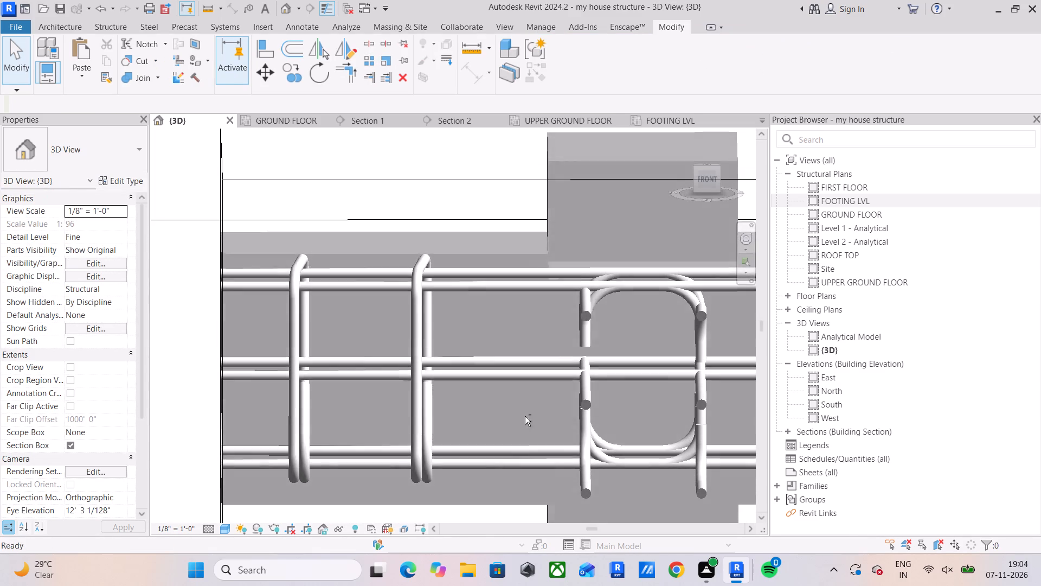
pyautogui.click(640, 360)
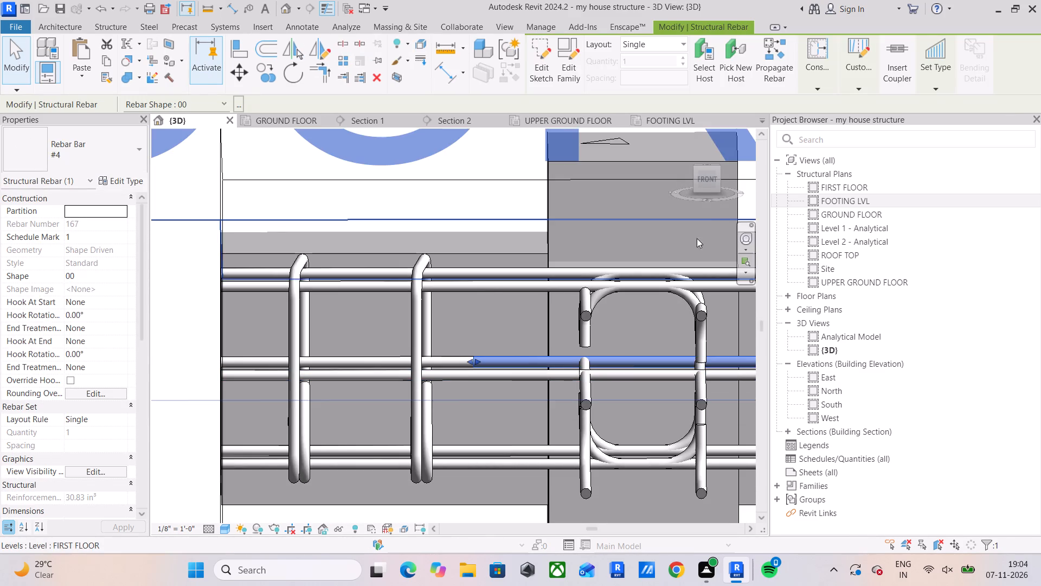
pyautogui.click(707, 177)
pyautogui.scroll(5, 574, 375)
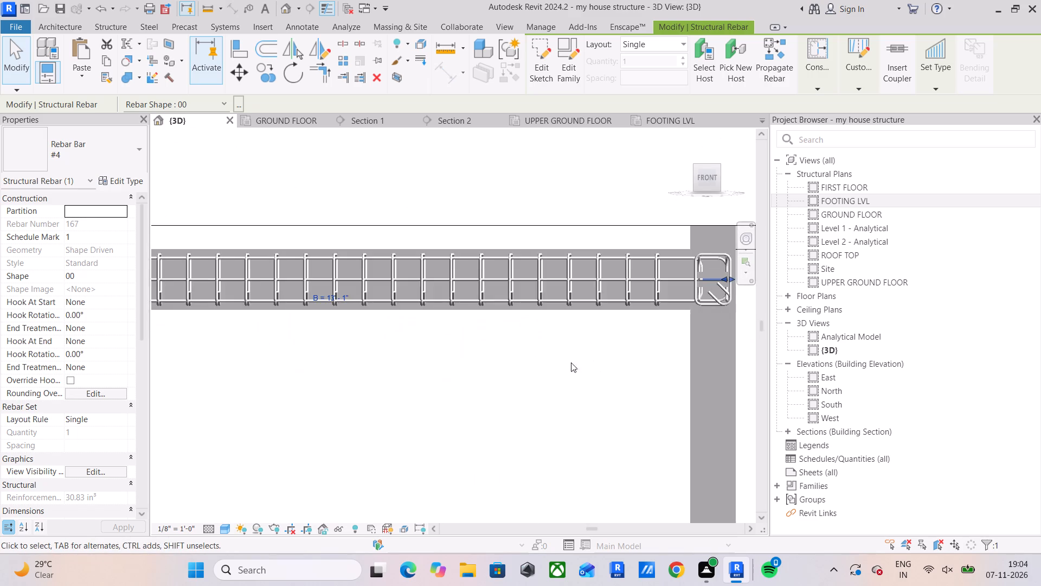
pyautogui.moveTo(706, 339); pyautogui.dragTo(523, 394, button='middle')
pyautogui.scroll(6, 532, 321)
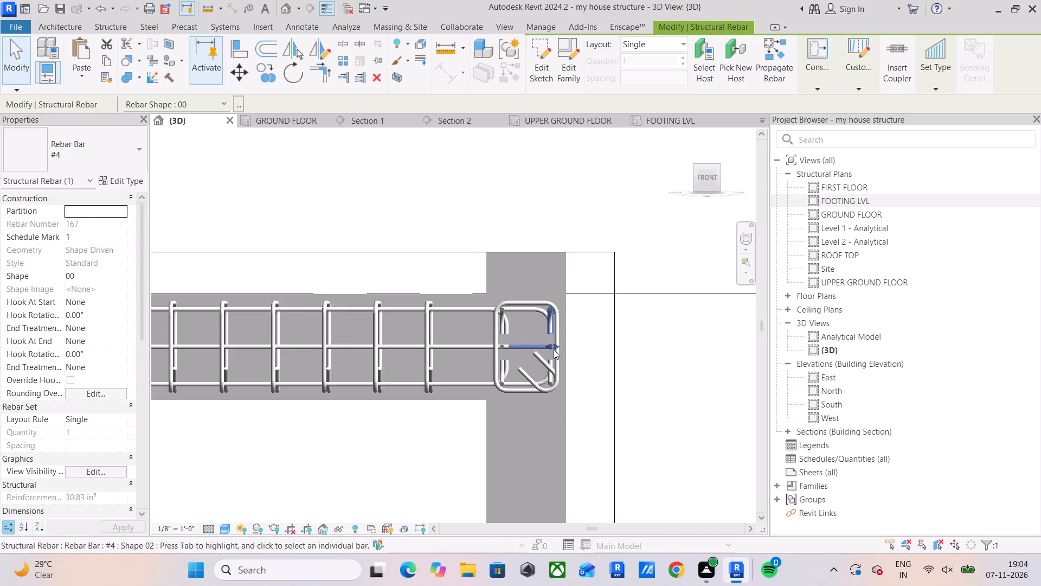
pyautogui.scroll(7, 554, 349)
pyautogui.scroll(-7, 470, 348)
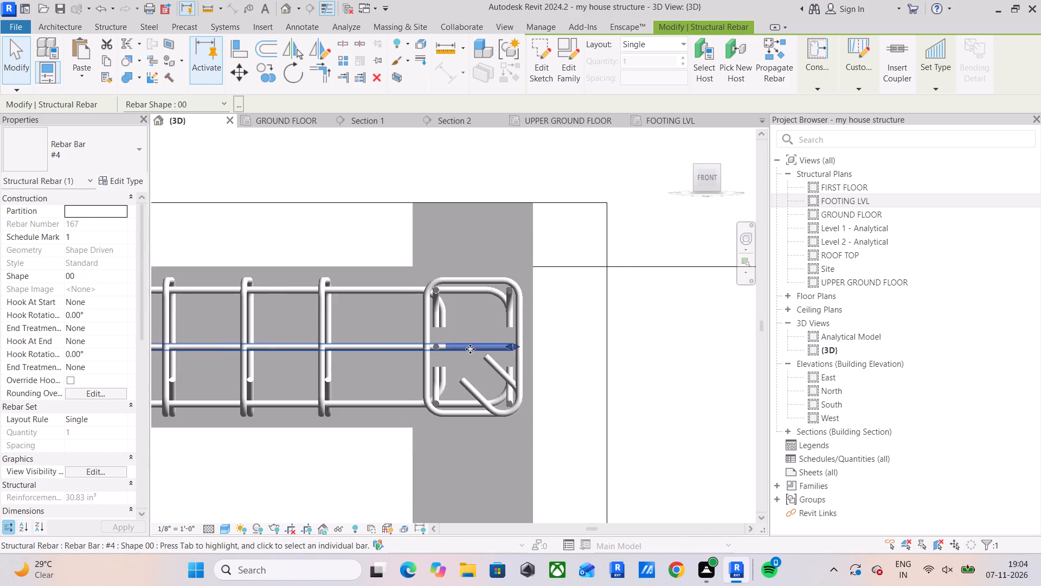
pyautogui.scroll(-10, 470, 349)
pyautogui.moveTo(503, 362); pyautogui.dragTo(719, 355, button='middle')
pyautogui.scroll(-1, 479, 359)
pyautogui.scroll(4, 324, 354)
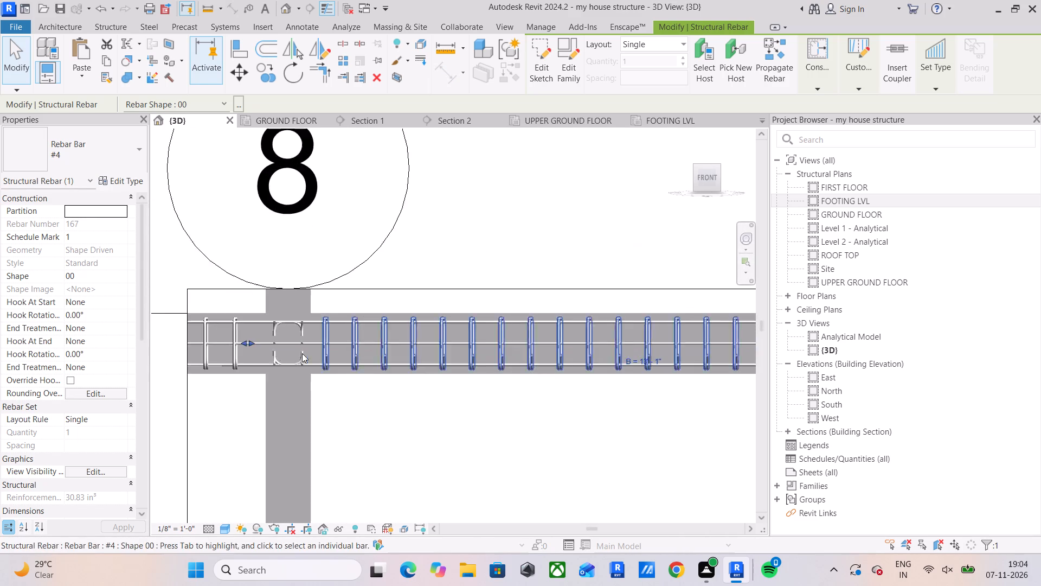
pyautogui.scroll(15, 302, 353)
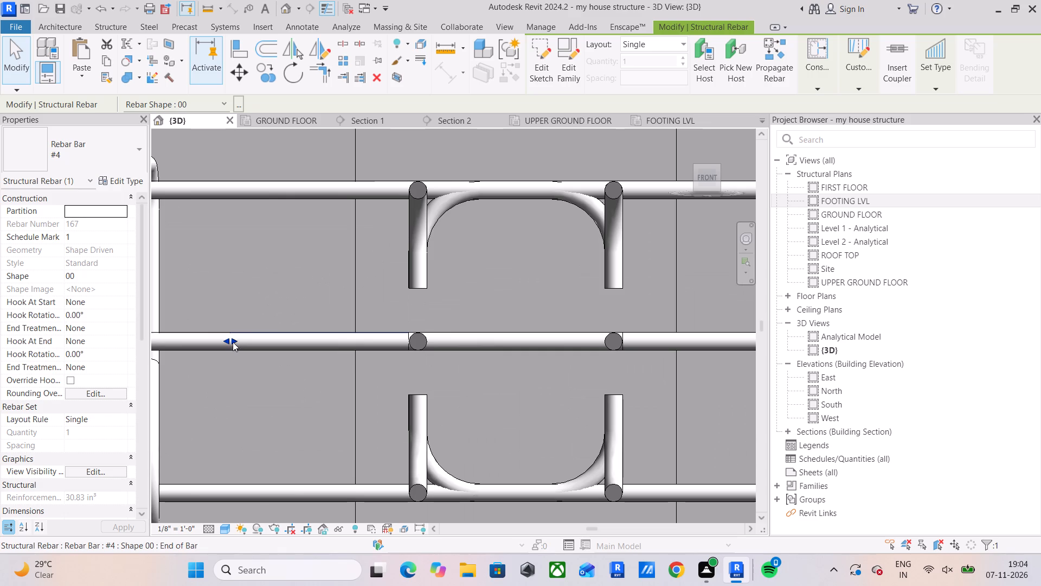
pyautogui.moveTo(233, 341); pyautogui.dragTo(410, 366)
pyautogui.scroll(-5, 413, 371)
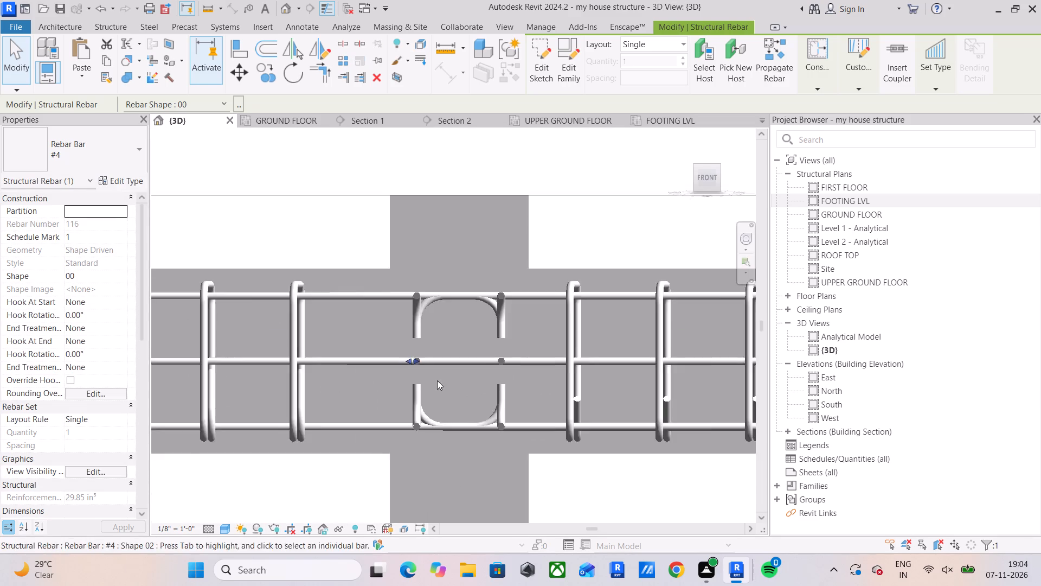
# Align an upper hooked bar end of the upper ground floor beam with the ground floor beam's outer hook in the end column beyond grid 8.
pyautogui.scroll(-5, 437, 380)
pyautogui.moveTo(447, 386); pyautogui.dragTo(275, 317, button='middle')
pyautogui.scroll(-9, 395, 359)
pyautogui.moveTo(446, 367); pyautogui.dragTo(199, 179, button='middle')
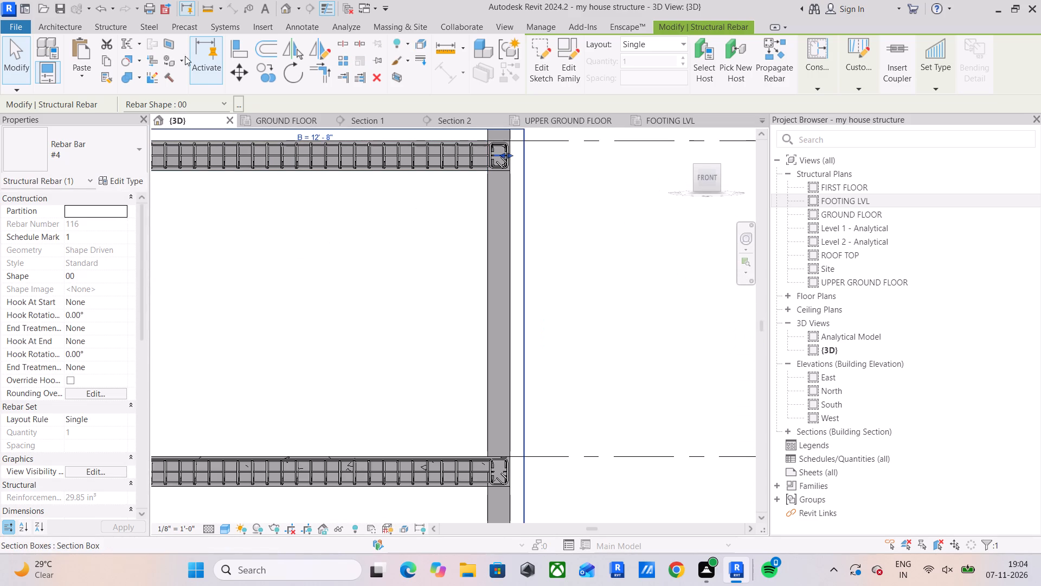
pyautogui.click(239, 49)
pyautogui.moveTo(463, 391); pyautogui.dragTo(419, 251, button='middle')
pyautogui.scroll(5, 441, 334)
pyautogui.moveTo(454, 360); pyautogui.dragTo(454, 316, button='middle')
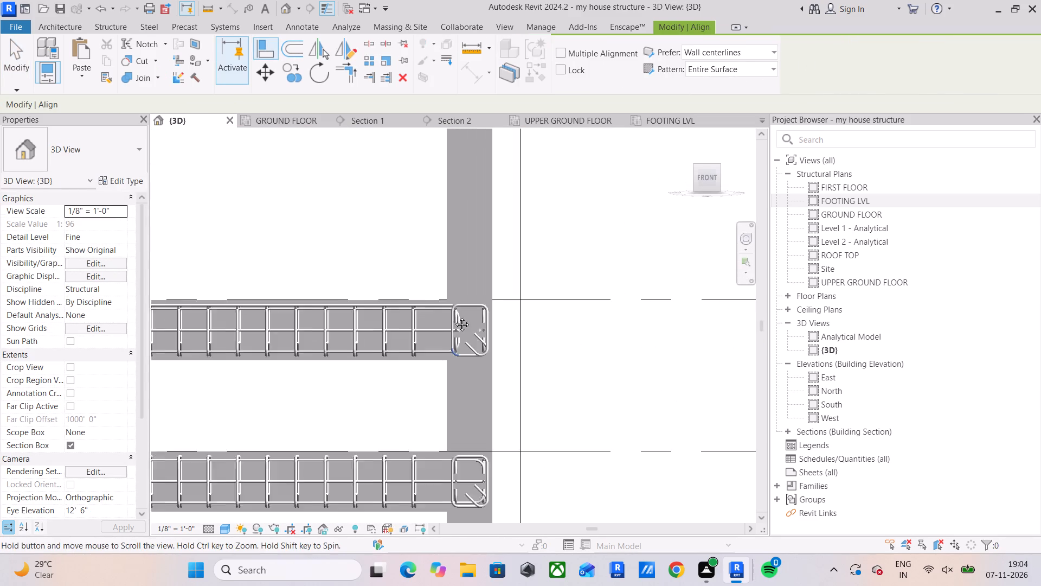
pyautogui.moveTo(454, 316); pyautogui.dragTo(445, 267, button='middle')
pyautogui.scroll(13, 458, 380)
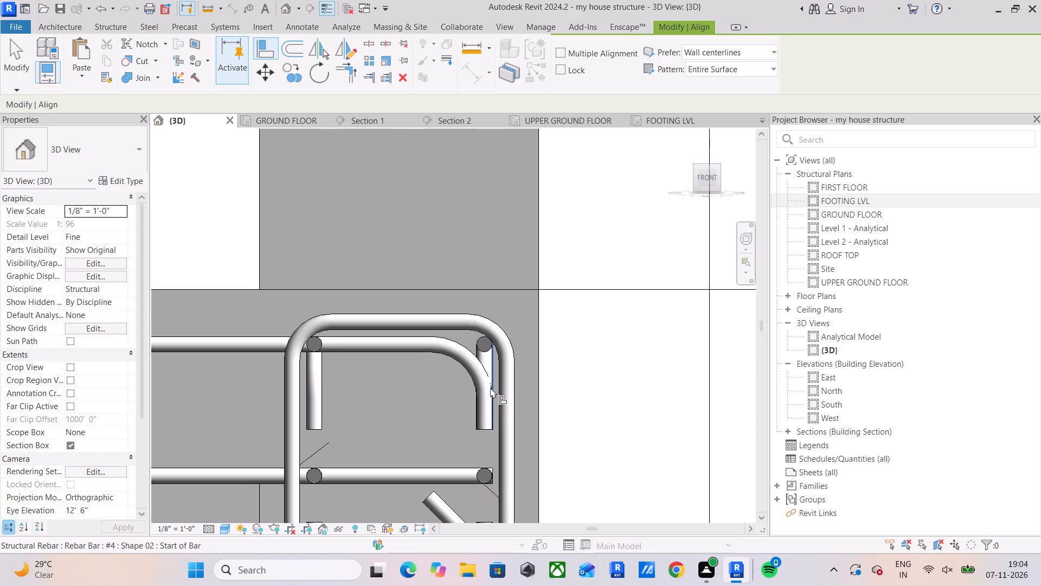
pyautogui.click(491, 395)
pyautogui.scroll(-7, 474, 307)
pyautogui.moveTo(479, 323); pyautogui.dragTo(471, 494, button='middle')
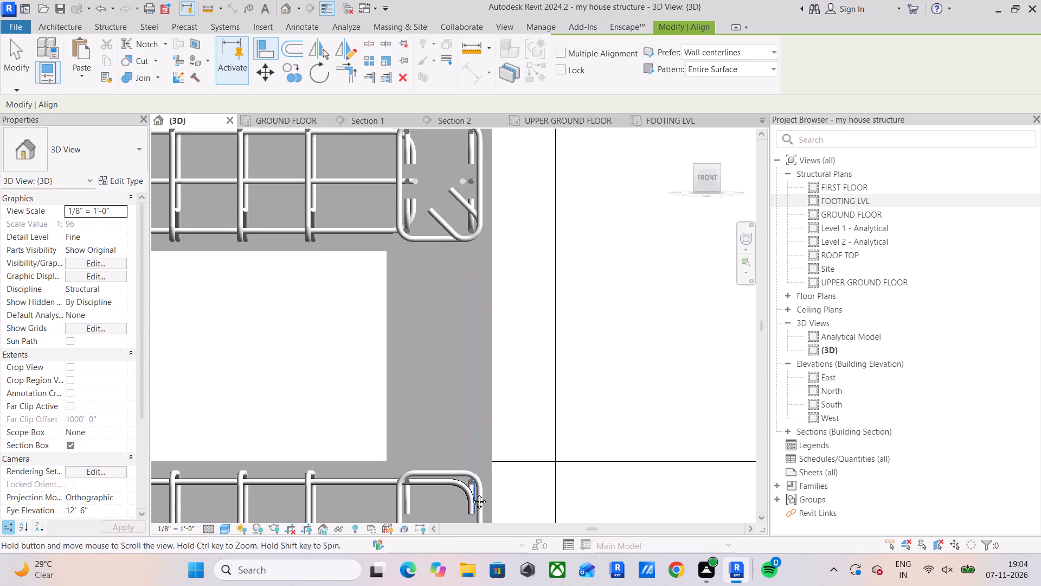
pyautogui.moveTo(471, 494); pyautogui.dragTo(471, 494, button='middle')
pyautogui.moveTo(470, 299); pyautogui.dragTo(462, 461, button='middle')
pyautogui.click(410, 332)
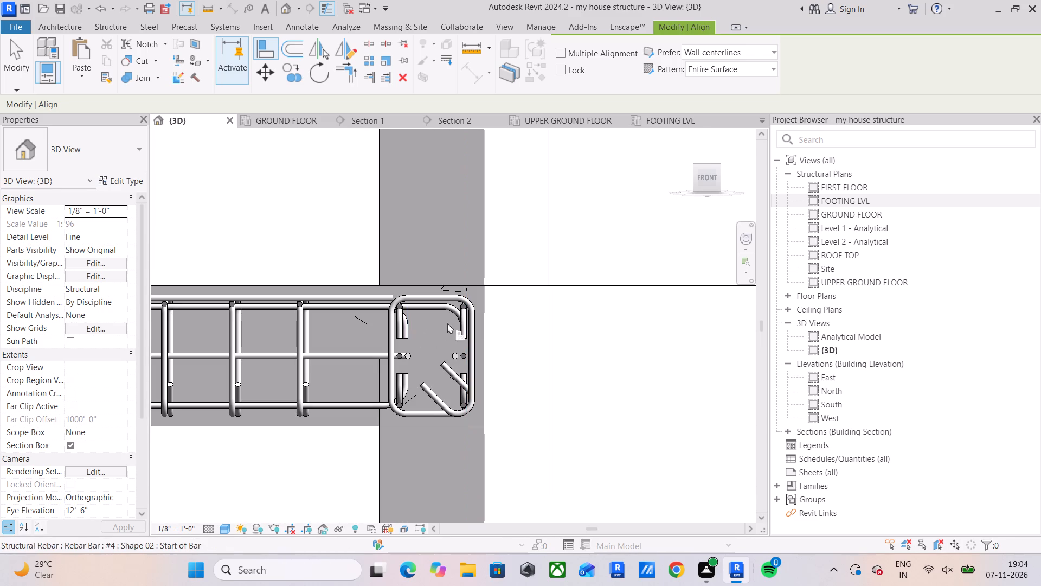
# Align the remaining upper hook and the lower hooks of the upper ground floor beam with the outer hook ends inside the end column.
pyautogui.scroll(7, 451, 315)
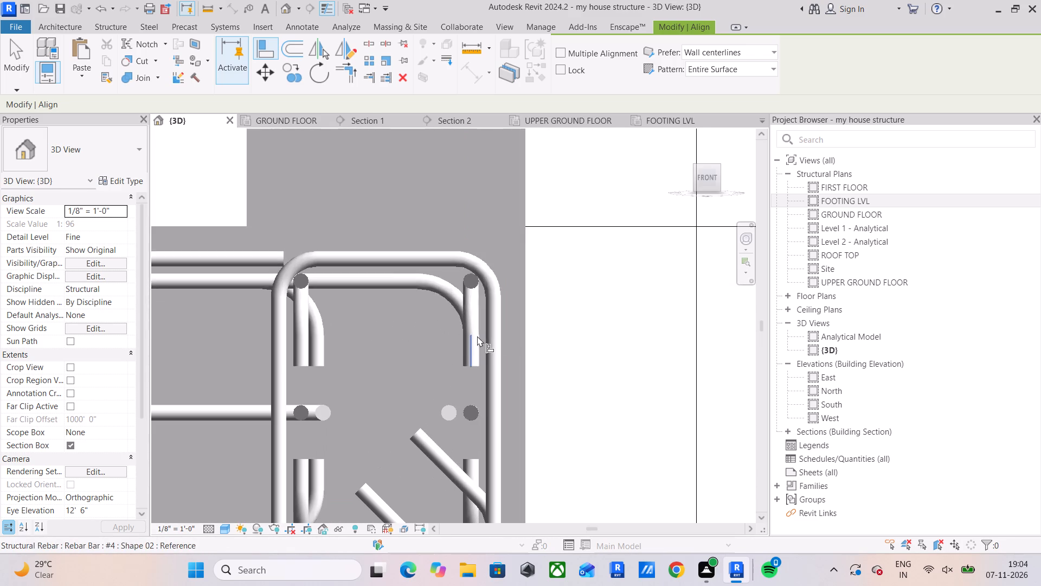
pyautogui.click(479, 331)
pyautogui.click(329, 340)
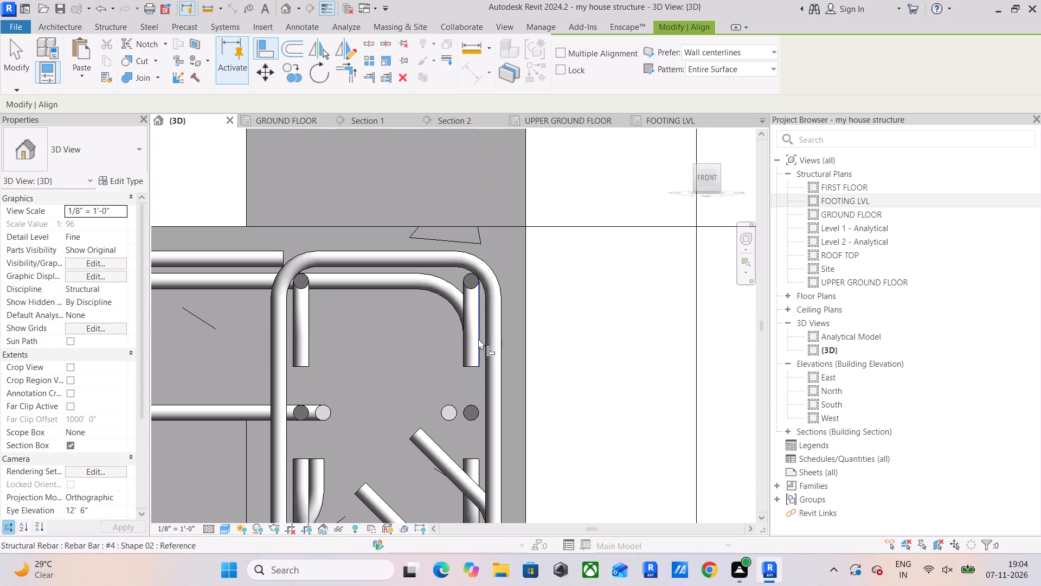
pyautogui.click(479, 341)
pyautogui.moveTo(475, 349); pyautogui.dragTo(479, 284, button='middle')
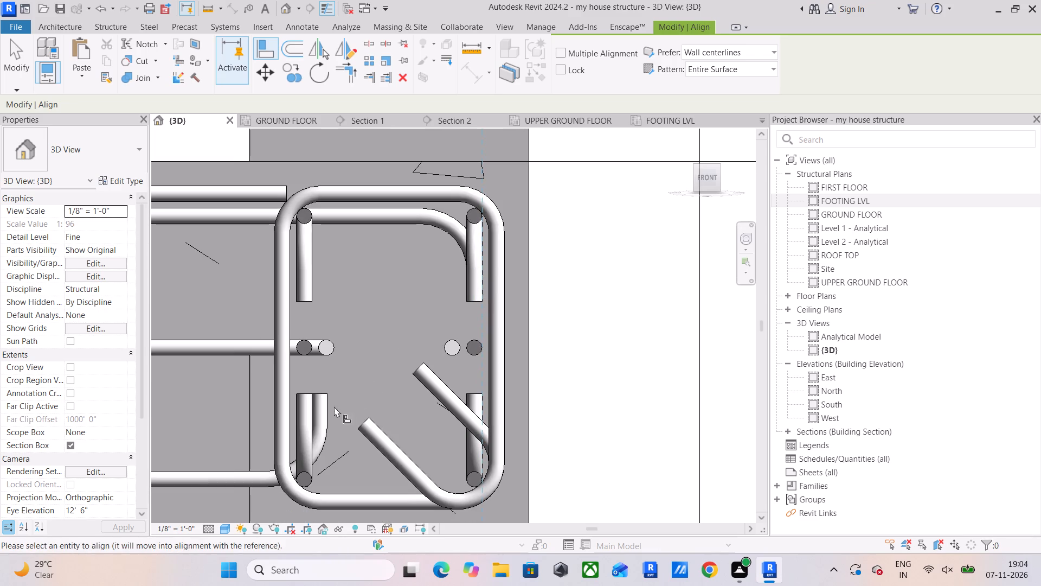
pyautogui.click(329, 411)
pyautogui.click(483, 407)
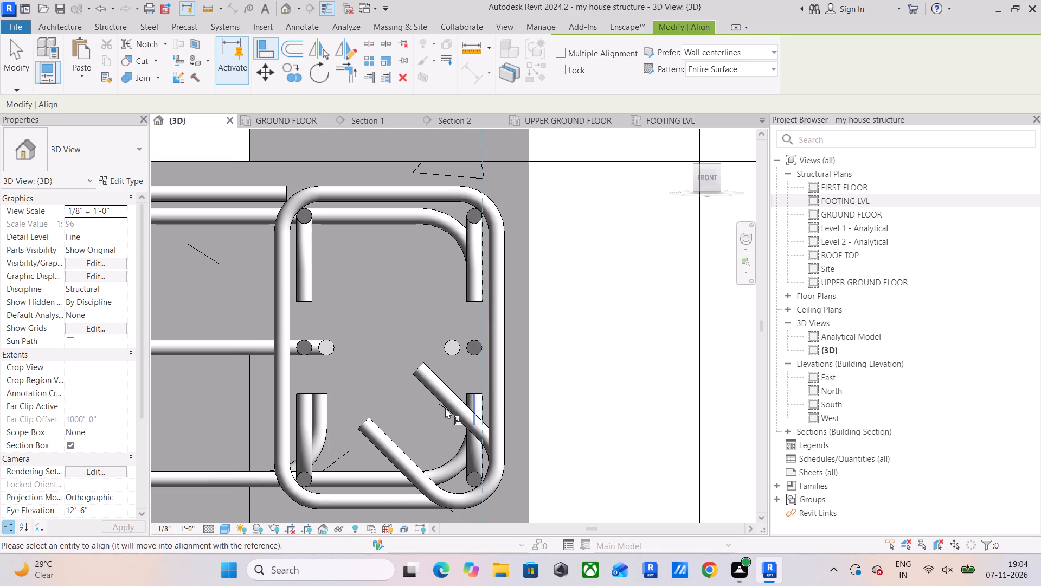
pyautogui.click(332, 411)
# Align the remaining upper hook of the first-floor beam with the upper ground floor beam's outer hook in the end column.
pyautogui.scroll(-4, 408, 402)
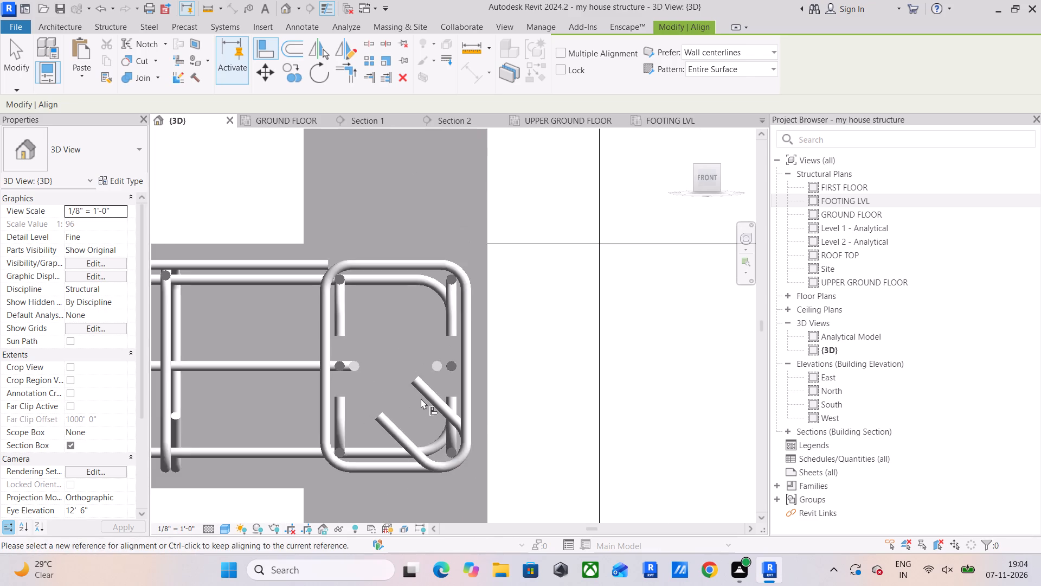
pyautogui.scroll(3, 449, 330)
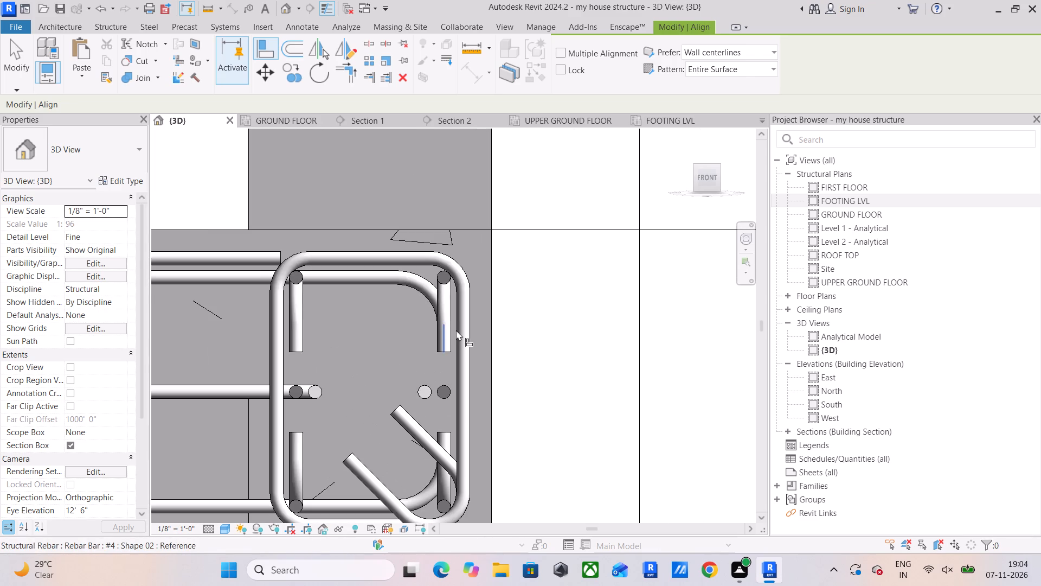
pyautogui.click(456, 330)
pyautogui.scroll(-11, 457, 294)
pyautogui.moveTo(458, 305); pyautogui.dragTo(462, 579, button='middle')
pyautogui.moveTo(452, 413); pyautogui.dragTo(461, 585, button='middle')
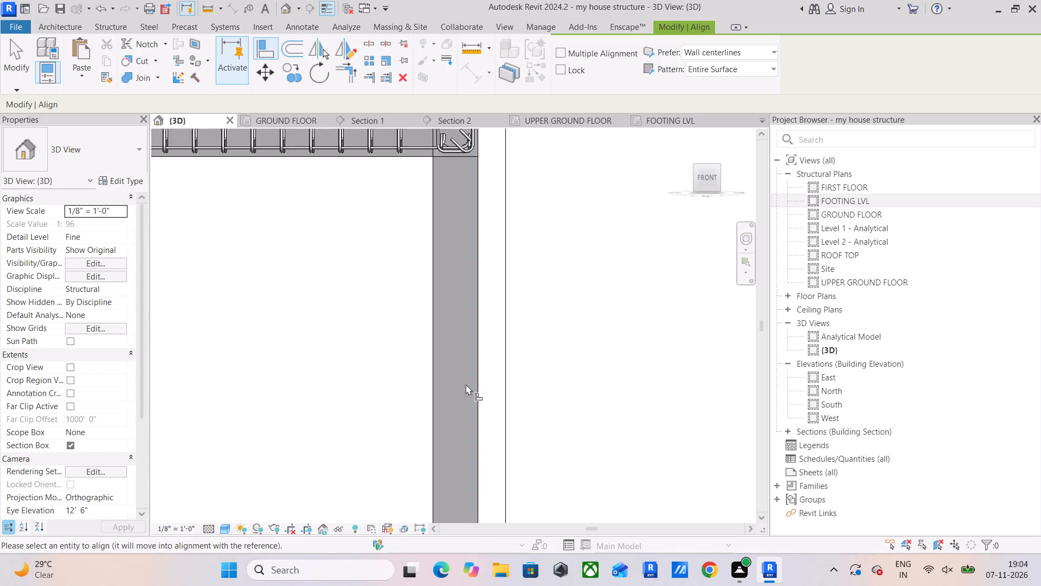
pyautogui.scroll(-1, 466, 384)
pyautogui.moveTo(498, 544); pyautogui.dragTo(511, 579, button='middle')
pyautogui.moveTo(477, 232); pyautogui.dragTo(485, 449, button='middle')
pyautogui.scroll(11, 458, 336)
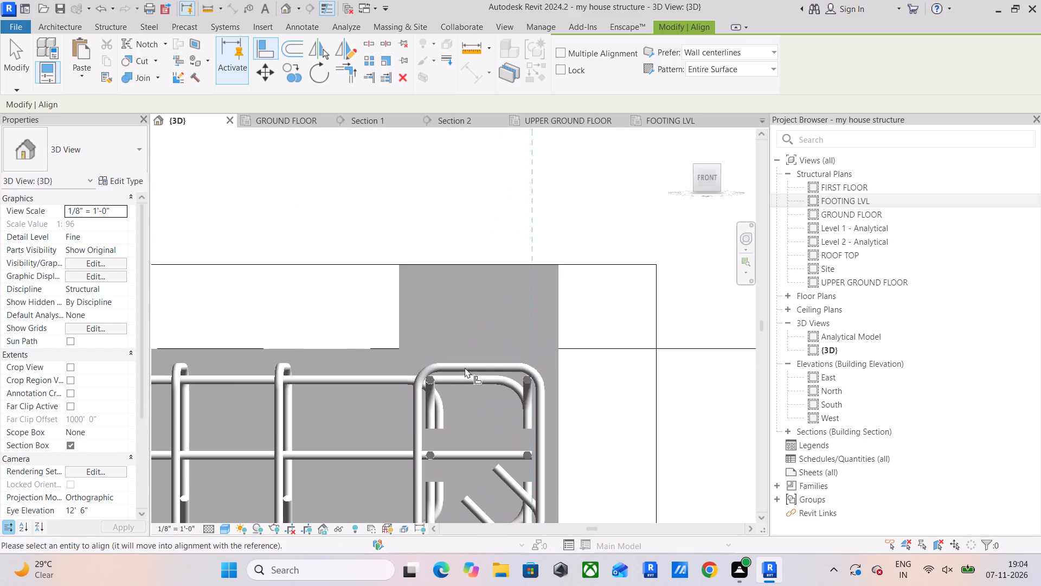
pyautogui.scroll(4, 465, 367)
pyautogui.moveTo(447, 361); pyautogui.dragTo(384, 198, button='middle')
pyautogui.scroll(4, 330, 248)
pyautogui.click(404, 292)
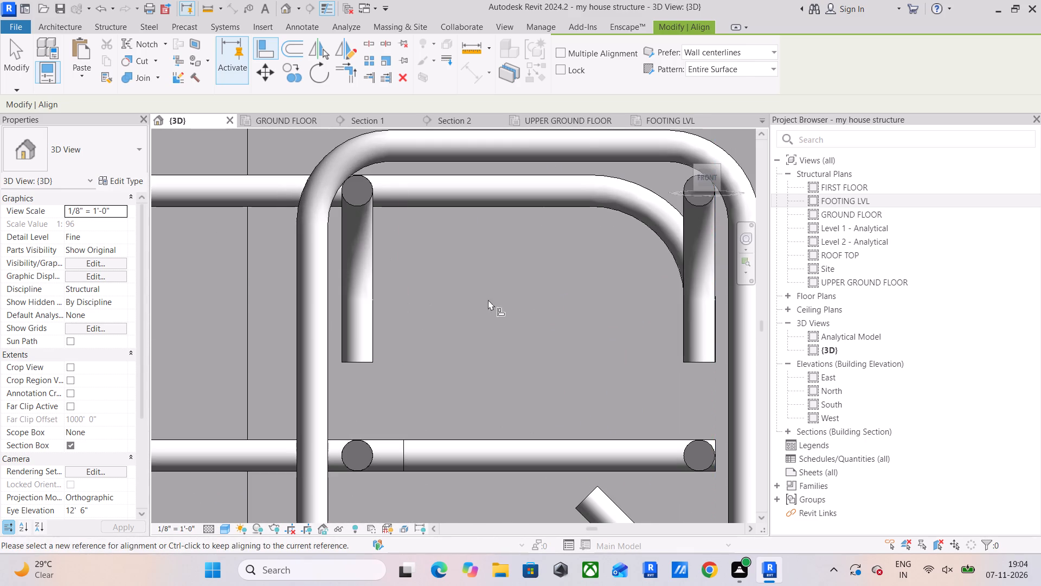
# Align the remaining lower hook of the first-floor beam with the outer hook edge inside the end column.
pyautogui.moveTo(551, 290); pyautogui.dragTo(398, 257, button='middle')
pyautogui.scroll(-3, 457, 295)
pyautogui.click(528, 289)
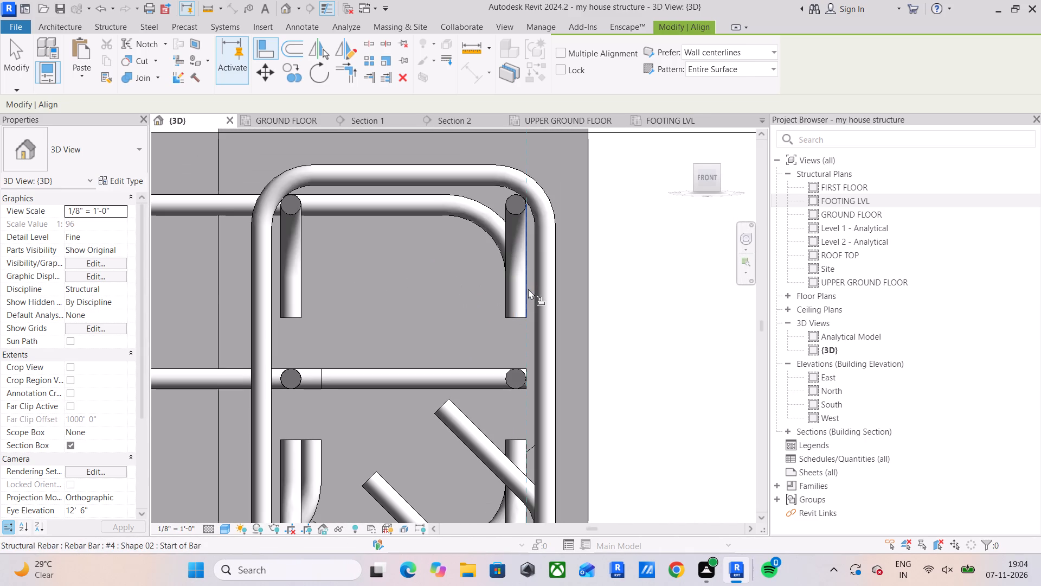
pyautogui.click(320, 457)
pyautogui.moveTo(338, 306); pyautogui.dragTo(351, 227, button='middle')
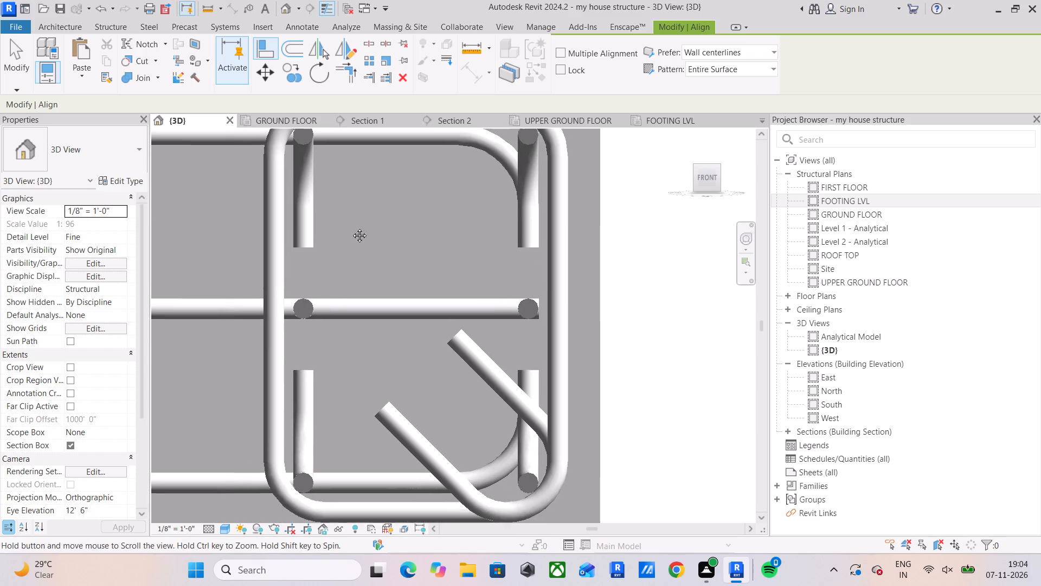
pyautogui.moveTo(351, 227); pyautogui.dragTo(352, 224, button='middle')
pyautogui.press('Escape')
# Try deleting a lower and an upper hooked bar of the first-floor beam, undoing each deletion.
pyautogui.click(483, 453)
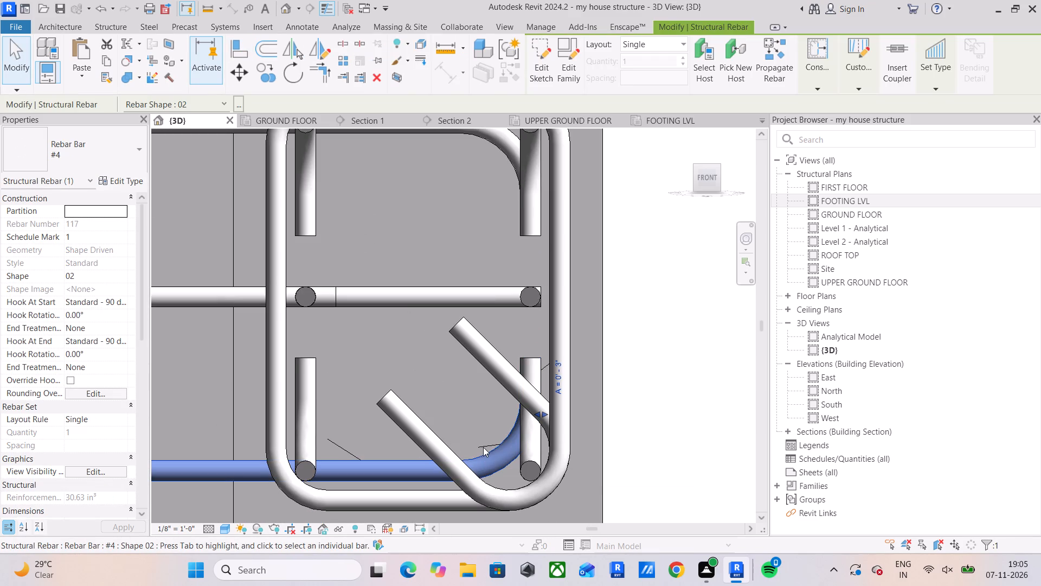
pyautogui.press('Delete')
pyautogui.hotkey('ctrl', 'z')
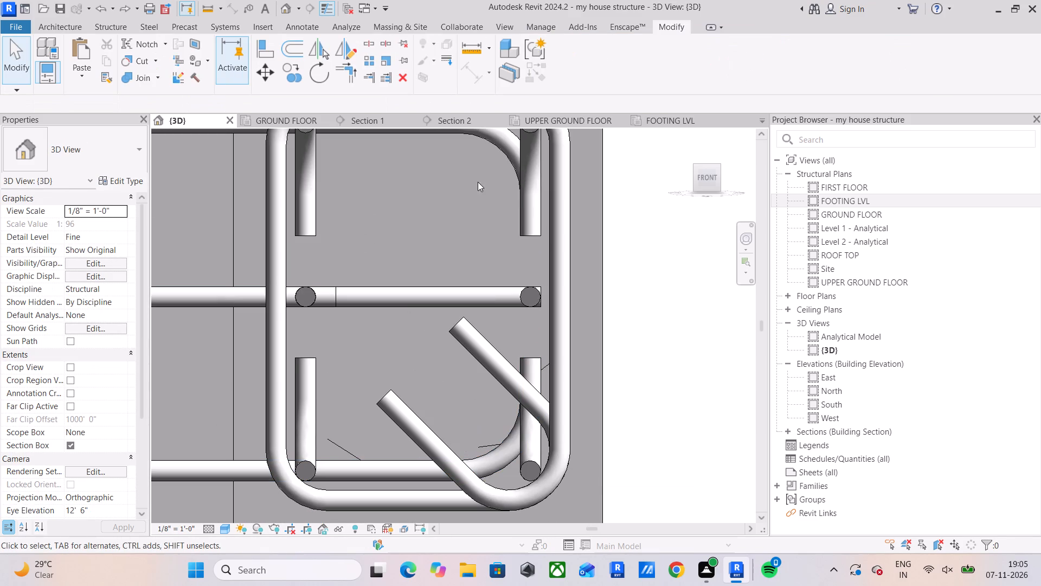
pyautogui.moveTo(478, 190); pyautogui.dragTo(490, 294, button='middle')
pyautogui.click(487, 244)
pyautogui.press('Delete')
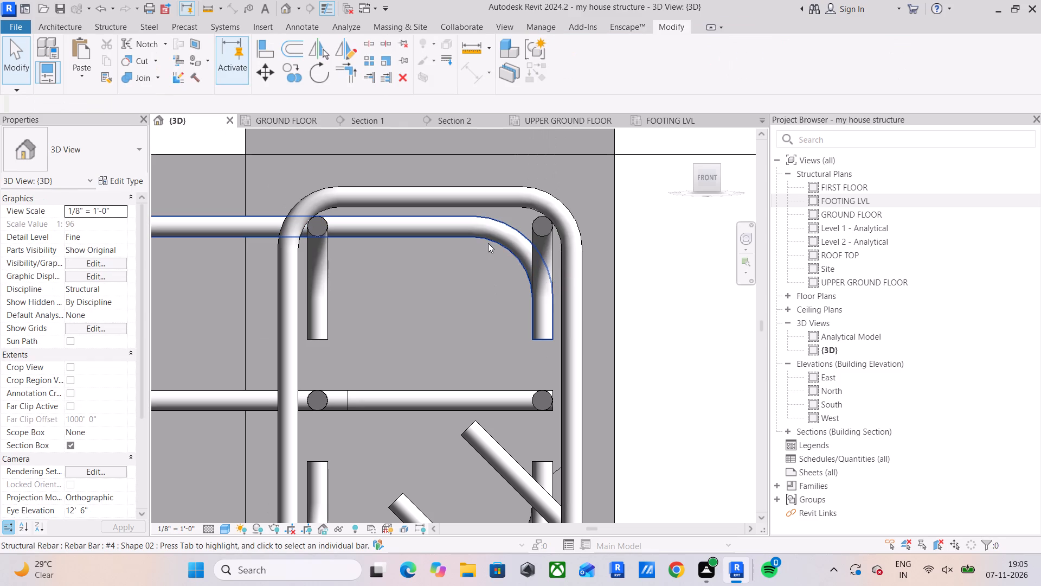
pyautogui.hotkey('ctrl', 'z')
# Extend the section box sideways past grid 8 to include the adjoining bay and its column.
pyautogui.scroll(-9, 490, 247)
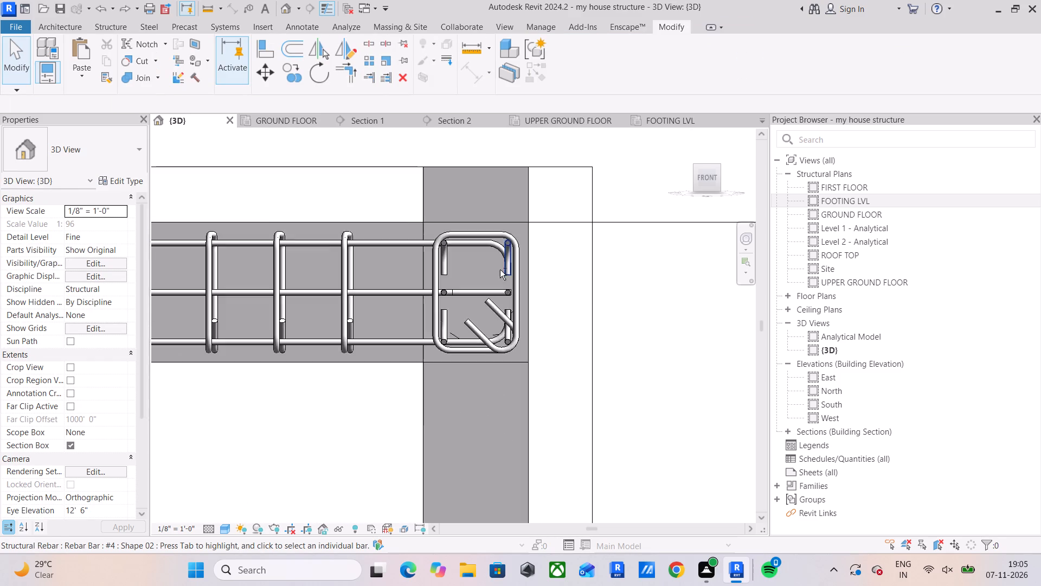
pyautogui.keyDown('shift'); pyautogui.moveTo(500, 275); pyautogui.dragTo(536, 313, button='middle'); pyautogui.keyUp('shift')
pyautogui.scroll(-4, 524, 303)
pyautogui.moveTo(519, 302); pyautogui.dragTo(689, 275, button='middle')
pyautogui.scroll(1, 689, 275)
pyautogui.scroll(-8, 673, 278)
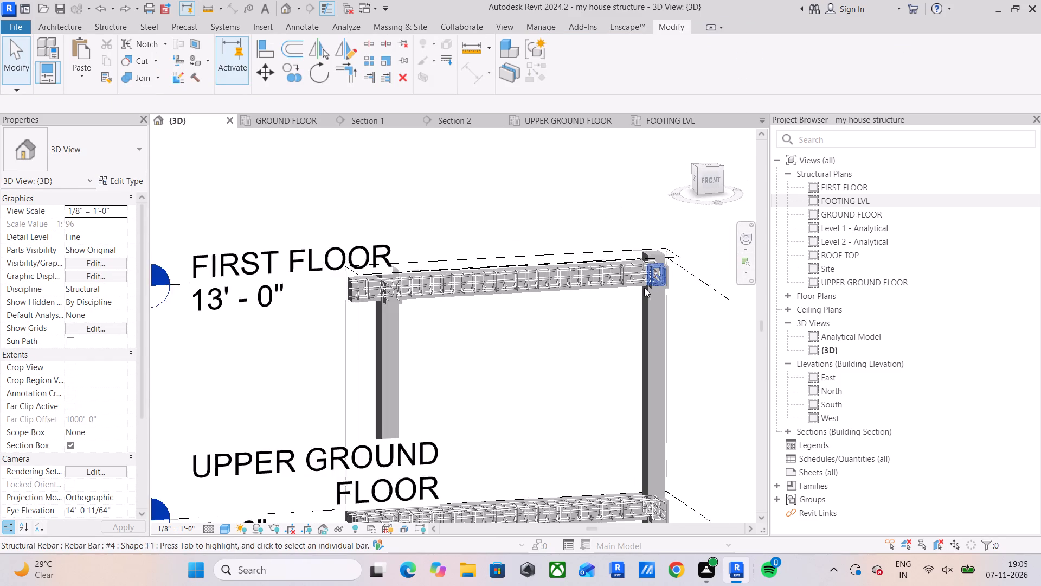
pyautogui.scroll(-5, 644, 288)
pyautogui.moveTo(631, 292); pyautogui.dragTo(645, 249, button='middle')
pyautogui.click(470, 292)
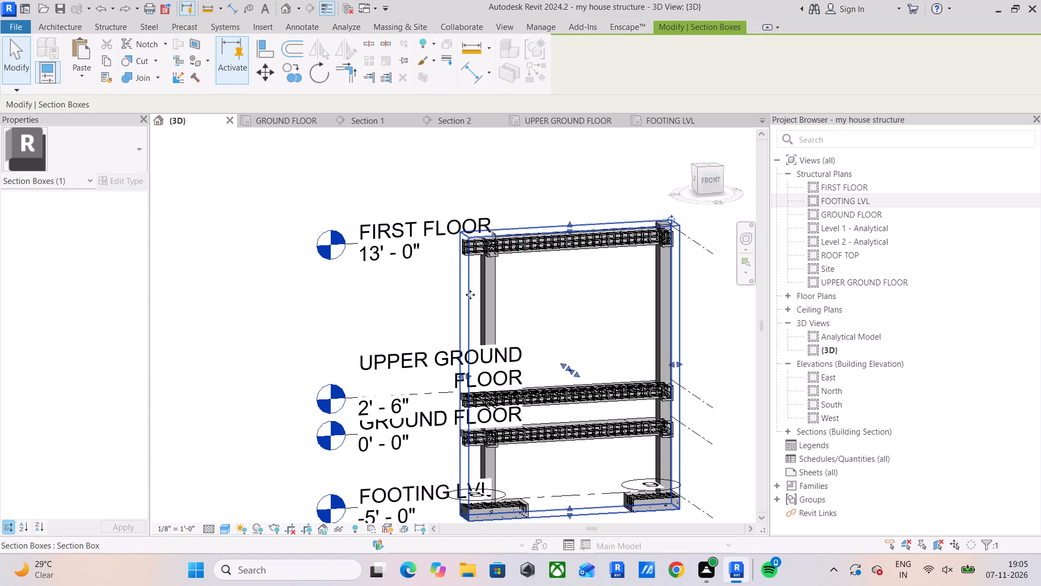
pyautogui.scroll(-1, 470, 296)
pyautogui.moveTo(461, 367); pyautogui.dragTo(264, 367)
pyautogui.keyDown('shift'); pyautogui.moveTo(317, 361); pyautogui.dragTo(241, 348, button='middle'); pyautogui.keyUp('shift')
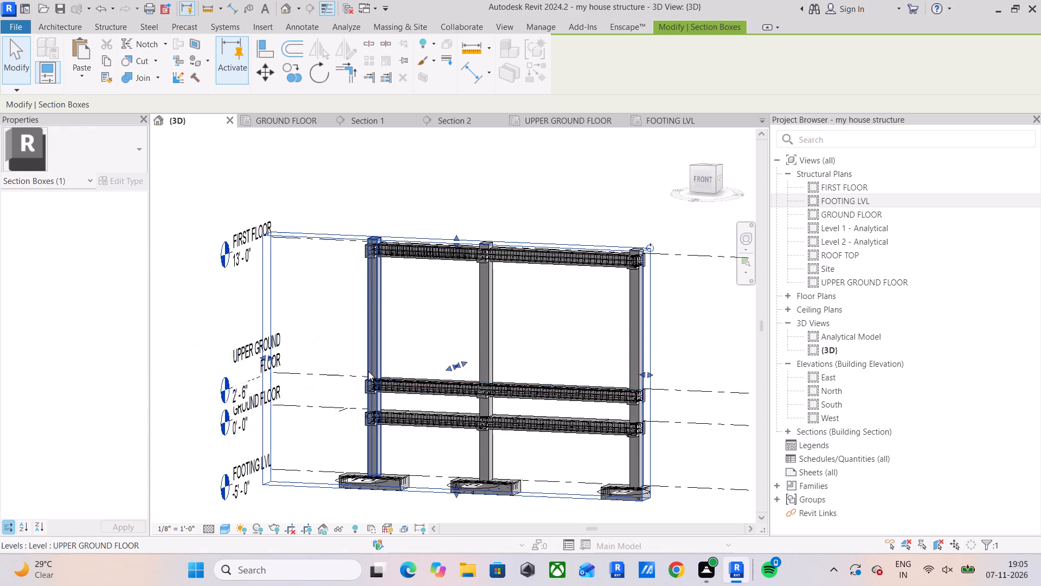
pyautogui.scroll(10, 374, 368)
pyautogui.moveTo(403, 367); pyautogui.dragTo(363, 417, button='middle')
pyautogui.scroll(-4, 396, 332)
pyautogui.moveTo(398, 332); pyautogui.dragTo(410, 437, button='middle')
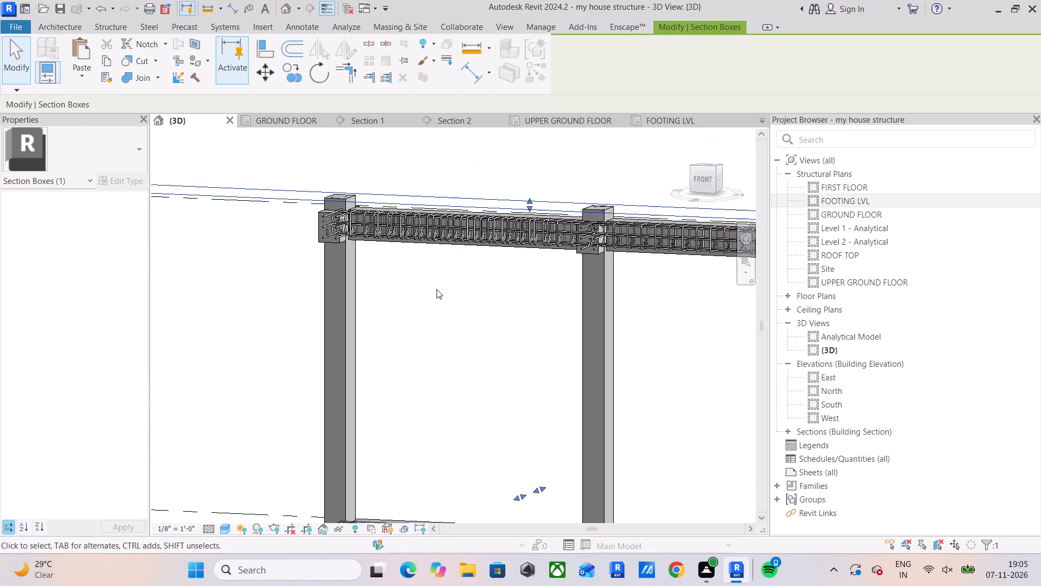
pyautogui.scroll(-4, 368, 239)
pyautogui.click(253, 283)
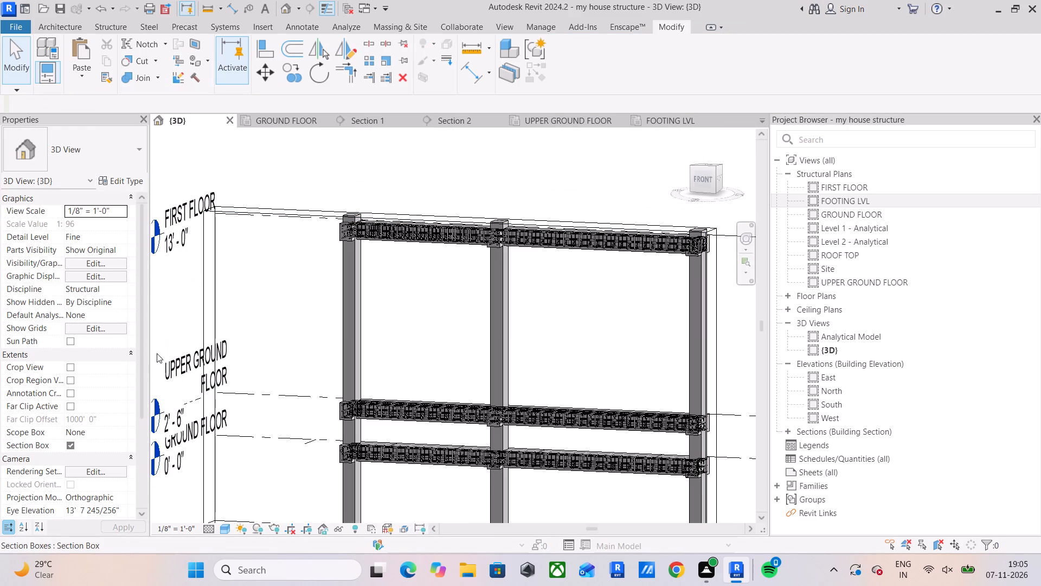
# Turn off the section box and isolate a straight #4 bar of the first-floor beam without stirrups between grids 10 and 8 using Selection Box.
pyautogui.click(72, 447)
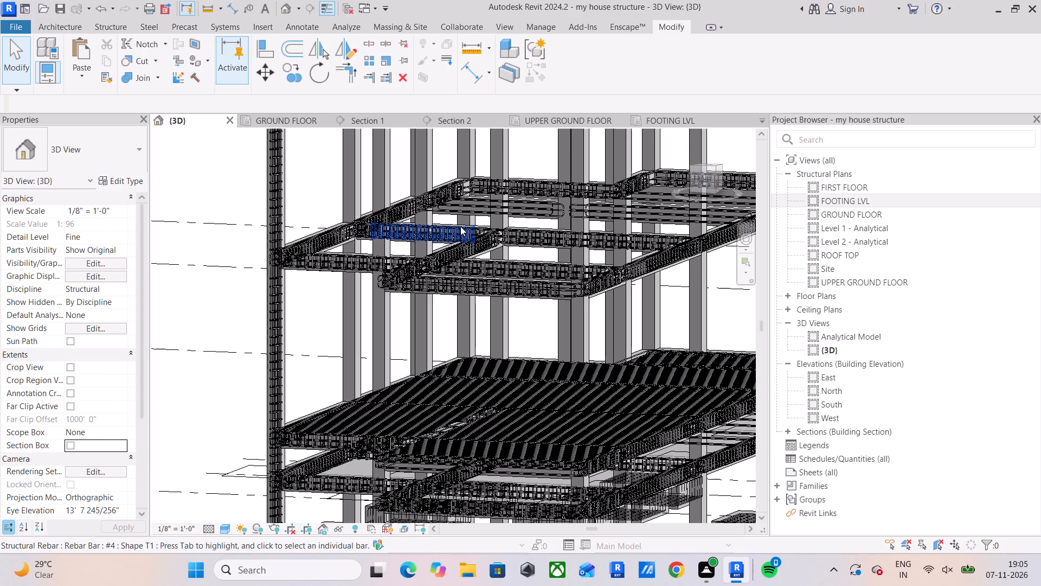
pyautogui.keyDown('shift'); pyautogui.moveTo(473, 255); pyautogui.dragTo(506, 278, button='middle'); pyautogui.keyUp('shift')
pyautogui.scroll(5, 452, 197)
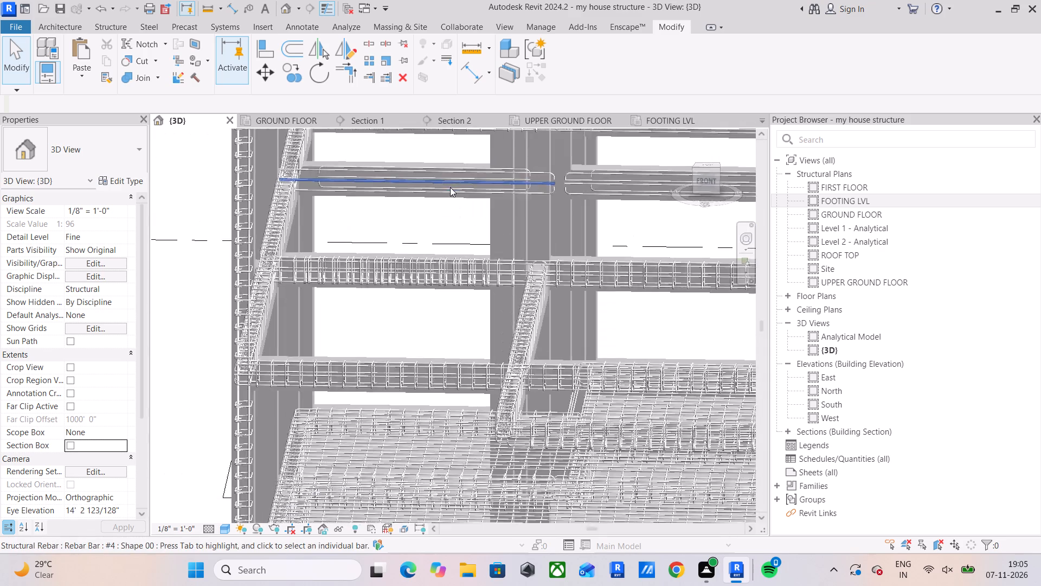
pyautogui.click(451, 182)
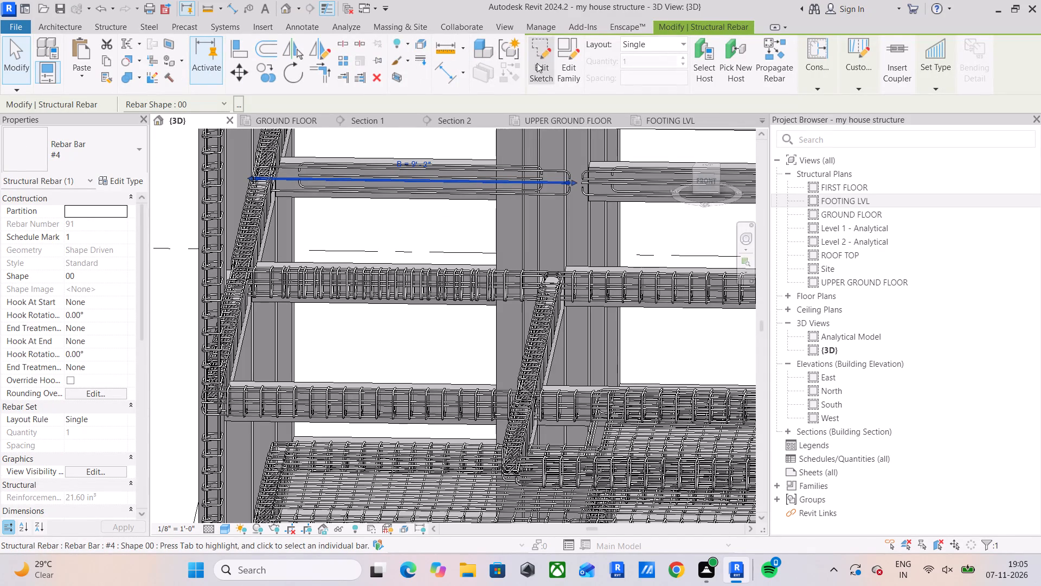
pyautogui.click(400, 81)
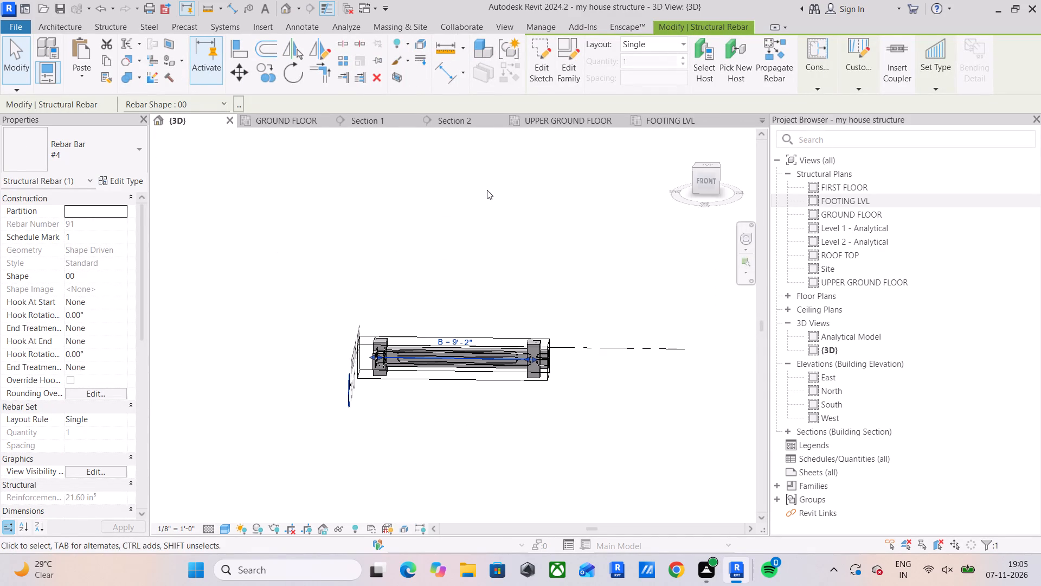
# In the front view, extend the section box downward from the first-floor beam to include the upper ground floor and ground floor beams.
pyautogui.click(702, 184)
pyautogui.moveTo(601, 288); pyautogui.dragTo(437, 160, button='middle')
pyautogui.scroll(-4, 439, 169)
pyautogui.click(436, 286)
pyautogui.scroll(-5, 437, 296)
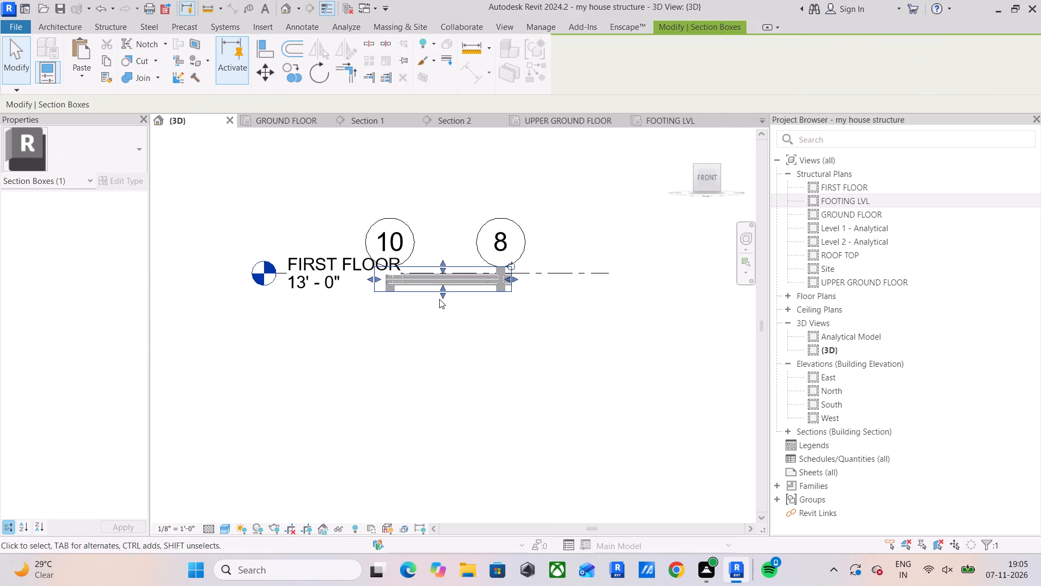
pyautogui.moveTo(440, 297); pyautogui.dragTo(466, 479)
# Align the offset lower hooked bar of the upper ground floor beam to the outermost lower hook's outer face in the grid 10 column.
pyautogui.scroll(5, 441, 404)
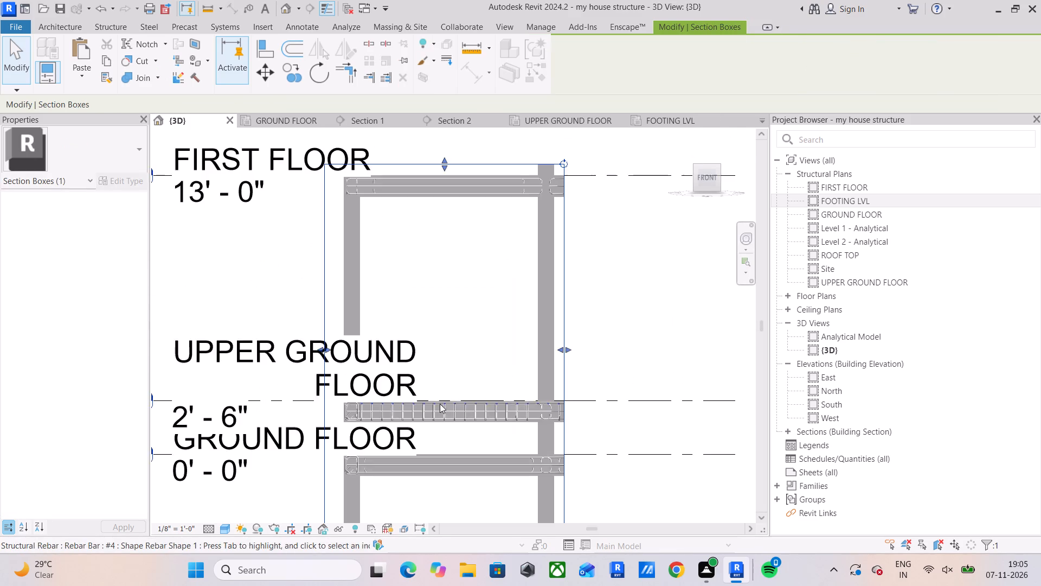
pyautogui.moveTo(439, 404); pyautogui.dragTo(454, 343, button='middle')
pyautogui.scroll(6, 382, 352)
pyautogui.moveTo(364, 351); pyautogui.dragTo(398, 281, button='middle')
pyautogui.scroll(5, 391, 277)
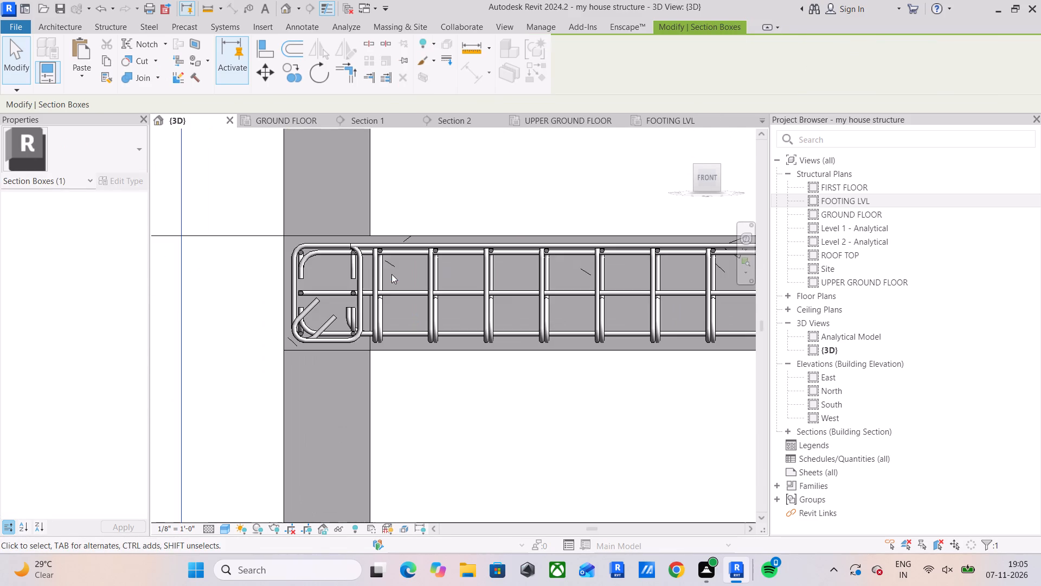
pyautogui.scroll(5, 375, 270)
pyautogui.moveTo(384, 297); pyautogui.dragTo(437, 267, button='middle')
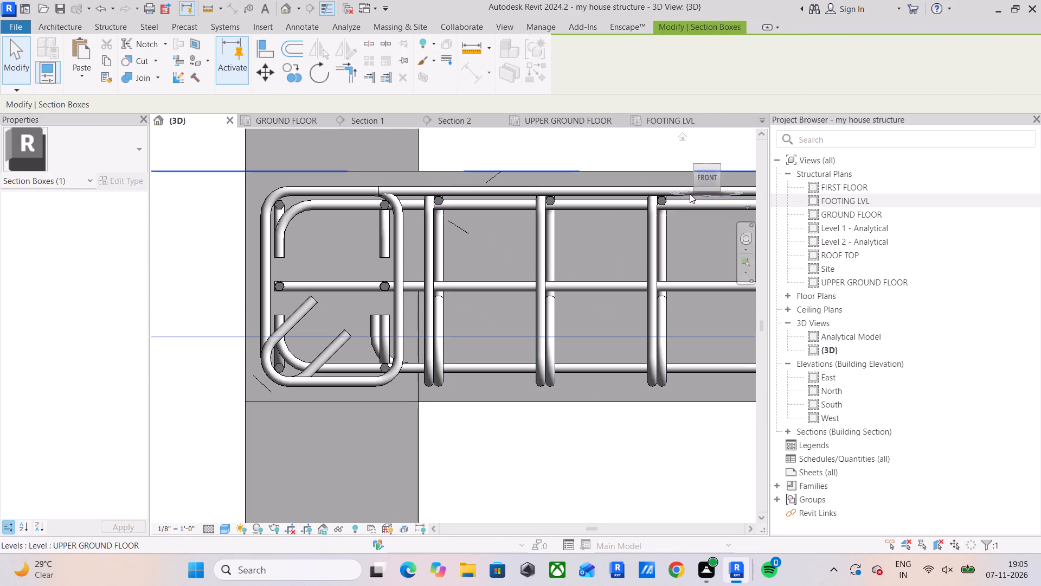
pyautogui.moveTo(262, 46); pyautogui.dragTo(260, 53)
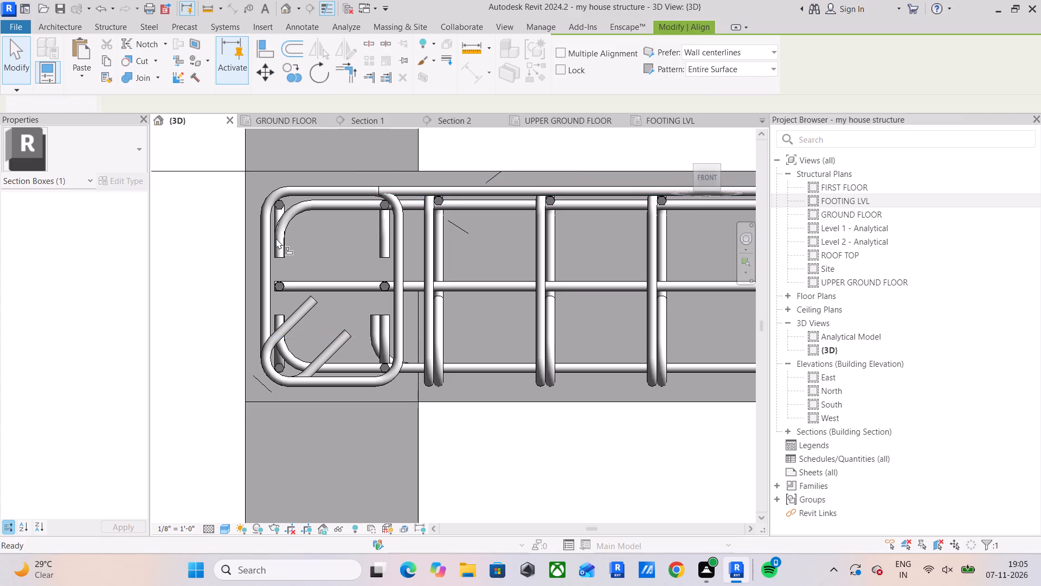
pyautogui.scroll(5, 276, 238)
pyautogui.click(272, 401)
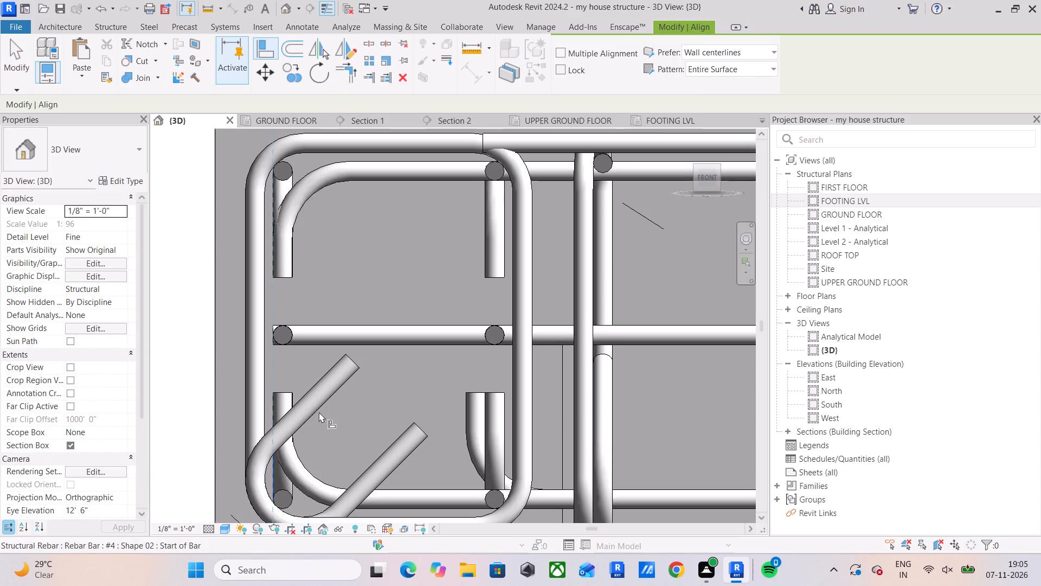
pyautogui.click(462, 416)
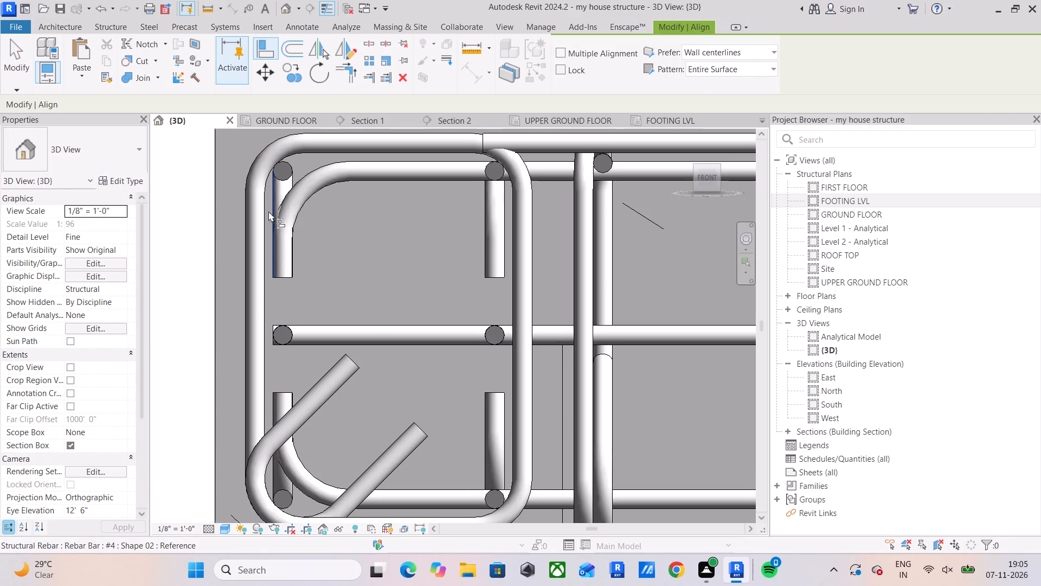
# Align the ground floor beam's offset lower and upper hooked bars with the outer hook faces in the grid 10 column.
pyautogui.click(271, 246)
pyautogui.scroll(-3, 479, 240)
pyautogui.moveTo(479, 240); pyautogui.dragTo(421, 186, button='middle')
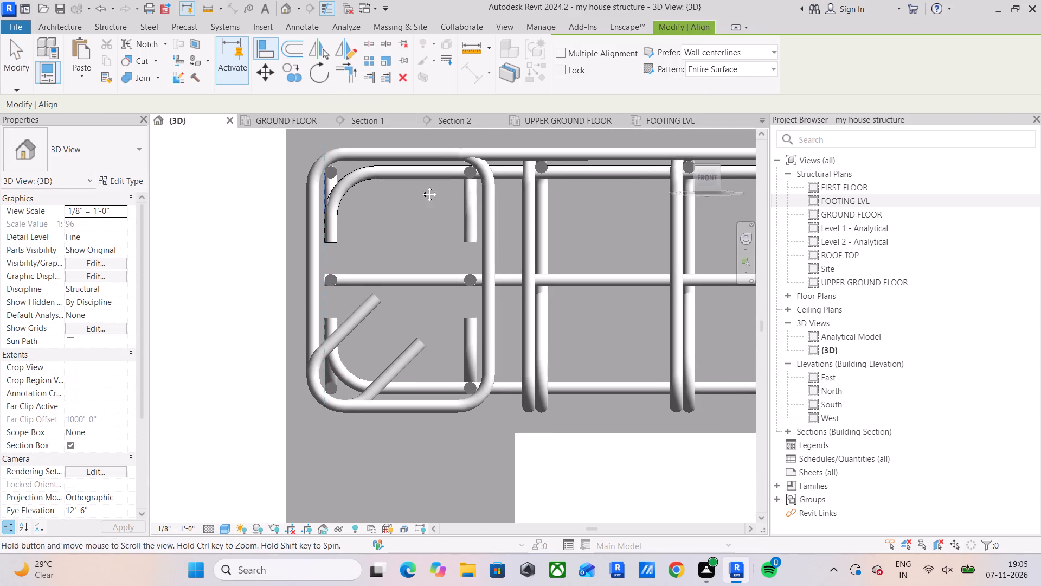
pyautogui.moveTo(421, 186); pyautogui.dragTo(417, 182, button='middle')
pyautogui.scroll(-10, 417, 182)
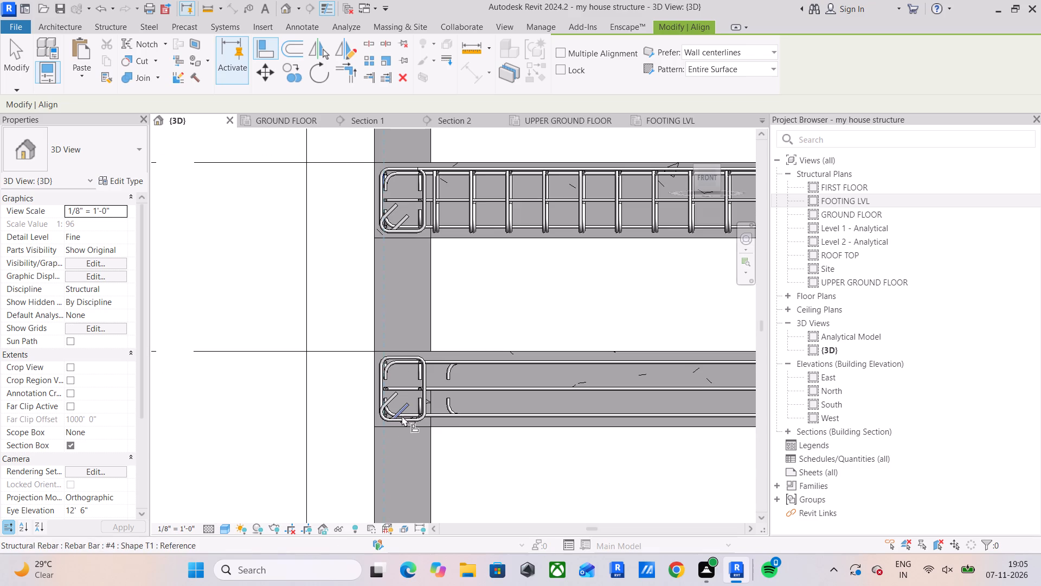
pyautogui.click(441, 402)
pyautogui.scroll(9, 390, 381)
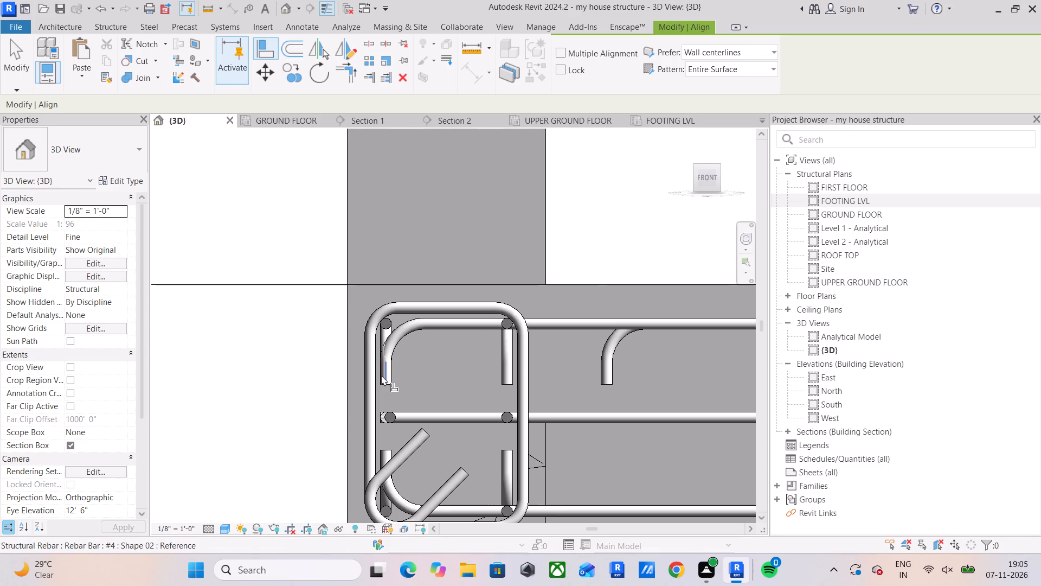
pyautogui.click(381, 375)
pyautogui.click(598, 369)
# Align the first-floor beam's offset upper hooked bar with the upper ground floor beam's upper hook face at the grid 10 column.
pyautogui.scroll(-3, 555, 378)
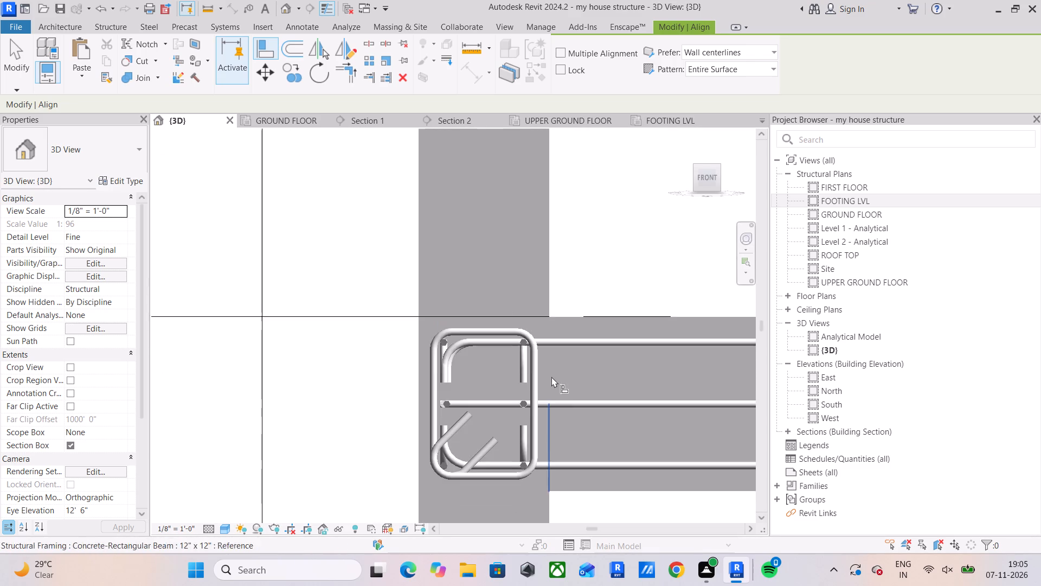
pyautogui.moveTo(551, 377); pyautogui.dragTo(551, 328, button='middle')
pyautogui.scroll(1, 551, 341)
pyautogui.scroll(-10, 551, 328)
pyautogui.moveTo(558, 329); pyautogui.dragTo(532, 474, button='middle')
pyautogui.moveTo(548, 400); pyautogui.dragTo(548, 409, button='middle')
pyautogui.scroll(6, 505, 351)
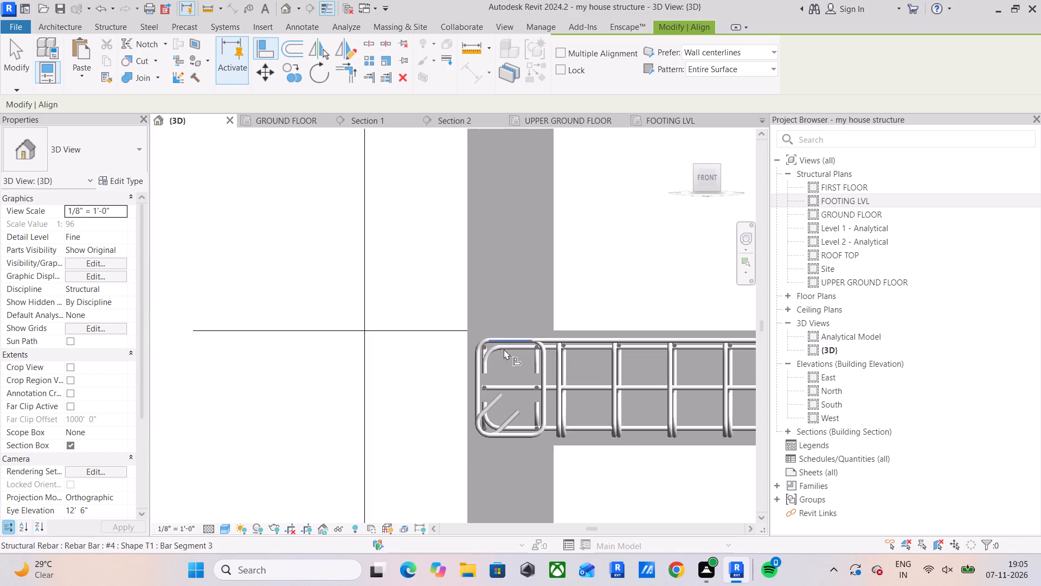
pyautogui.scroll(-6, 503, 351)
pyautogui.moveTo(507, 375); pyautogui.dragTo(511, 405, button='middle')
pyautogui.scroll(-1, 511, 394)
pyautogui.scroll(15, 500, 400)
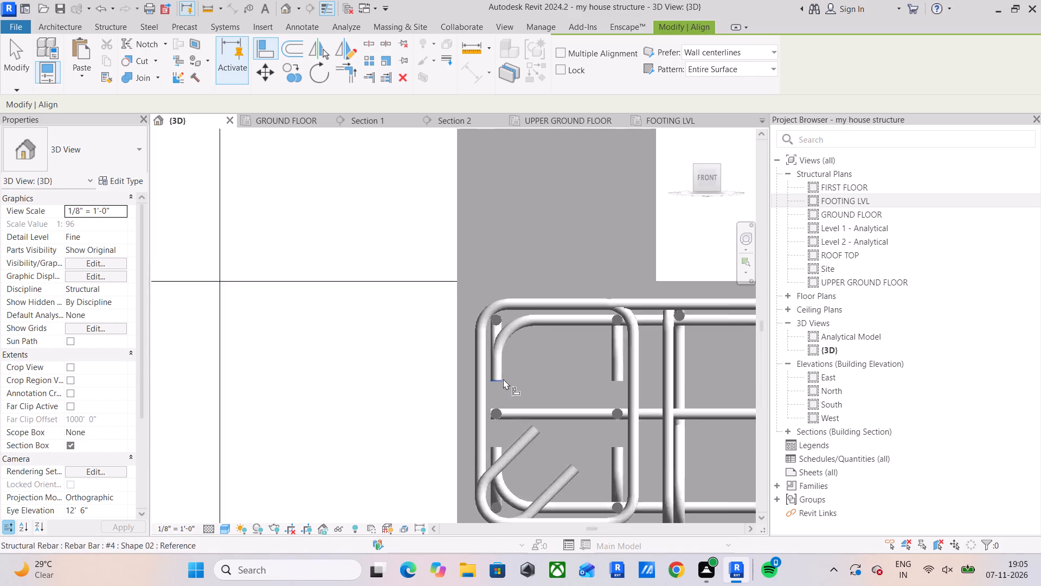
pyautogui.scroll(2, 503, 379)
pyautogui.click(477, 366)
pyautogui.scroll(-13, 499, 333)
pyautogui.moveTo(550, 317); pyautogui.dragTo(550, 366, button='middle')
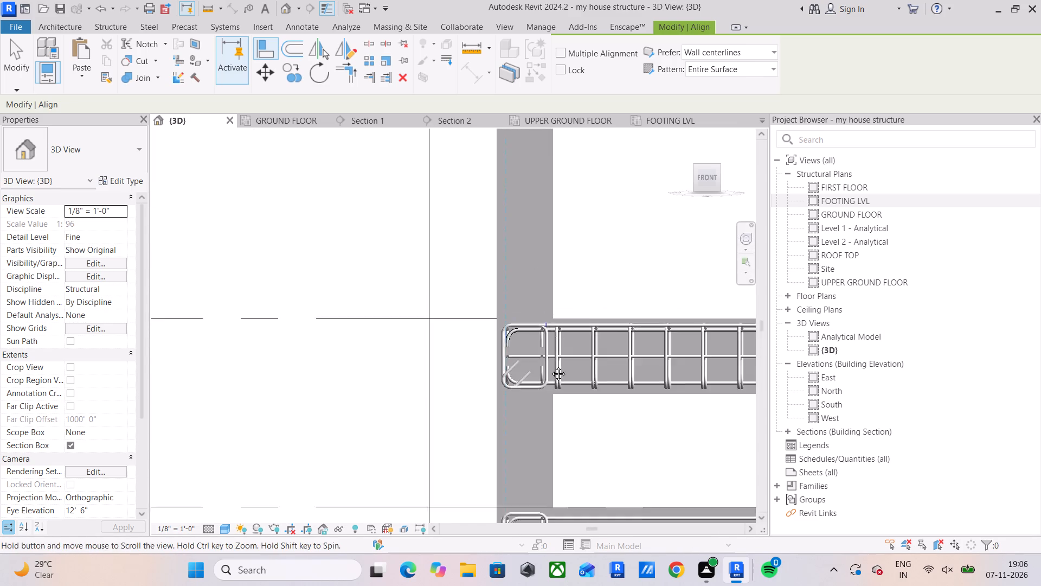
pyautogui.moveTo(550, 366); pyautogui.dragTo(553, 511, button='middle')
pyautogui.moveTo(570, 341); pyautogui.dragTo(568, 496, button='middle')
pyautogui.scroll(-5, 580, 323)
pyautogui.moveTo(590, 320); pyautogui.dragTo(594, 496, button='middle')
pyautogui.scroll(4, 594, 319)
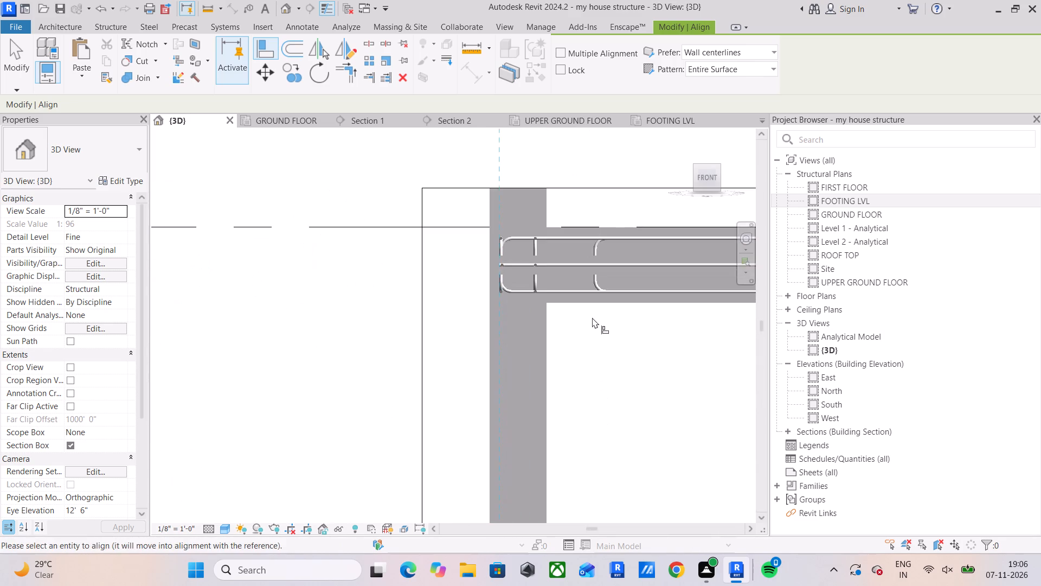
pyautogui.scroll(10, 592, 317)
pyautogui.click(718, 255)
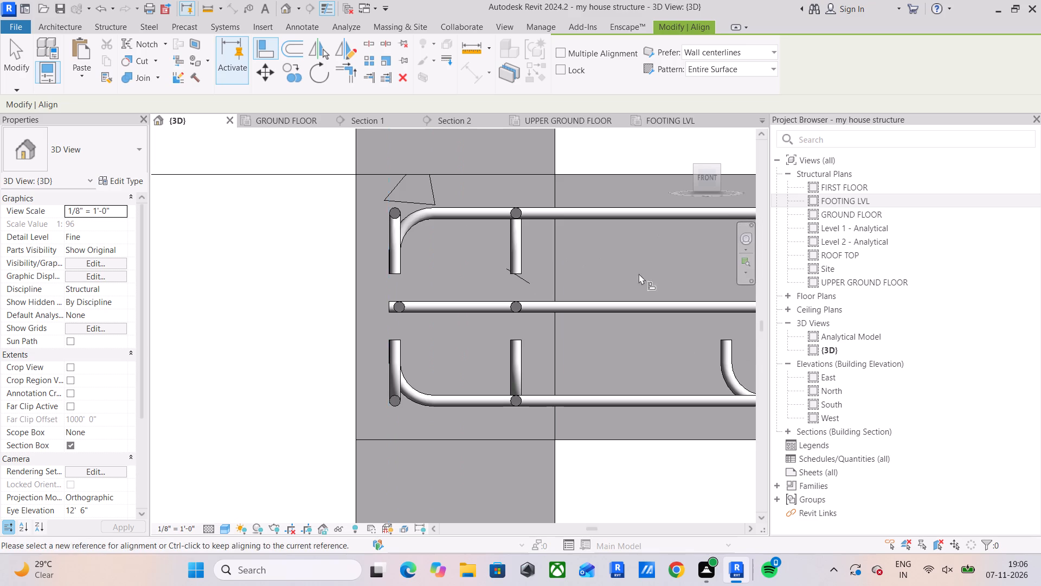
# Align the first-floor beam's offset lower hooked bar with the outer face of its upper hook at the grid 10 column.
pyautogui.moveTo(633, 278); pyautogui.dragTo(550, 290, button='middle')
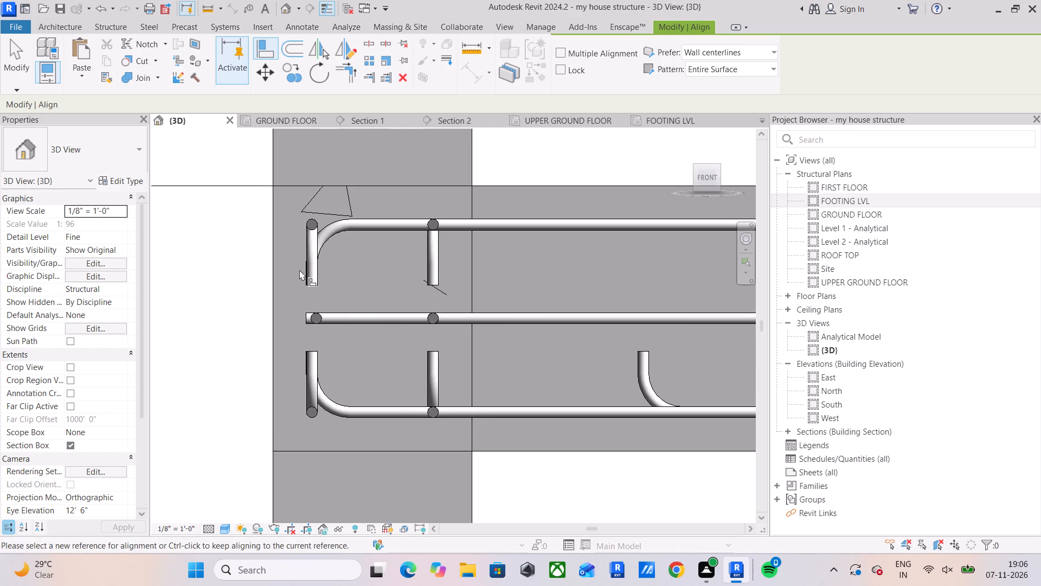
pyautogui.click(302, 267)
pyautogui.moveTo(632, 368); pyautogui.dragTo(625, 372)
pyautogui.press('Escape')
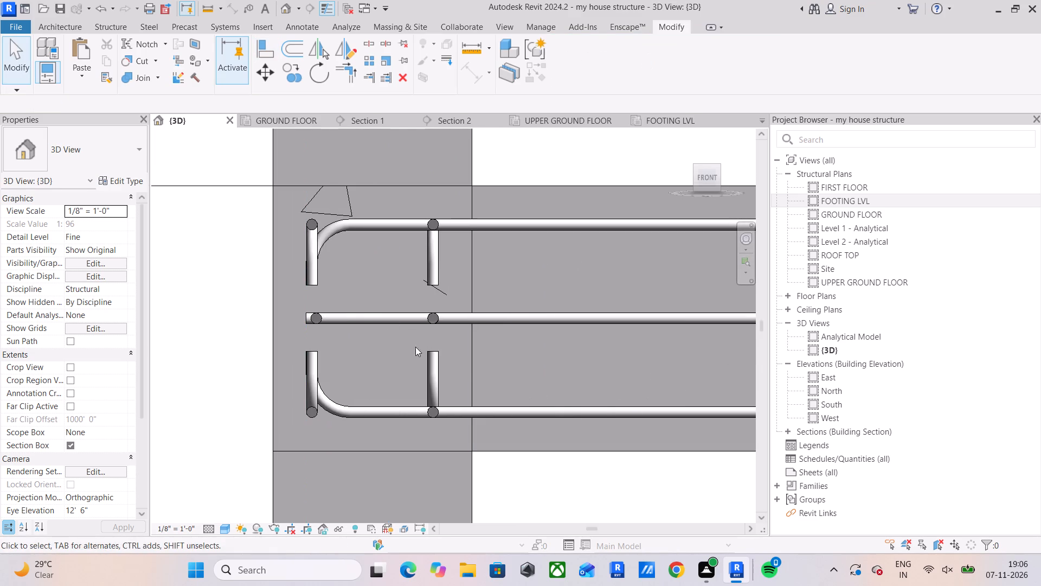
pyautogui.press('Escape')
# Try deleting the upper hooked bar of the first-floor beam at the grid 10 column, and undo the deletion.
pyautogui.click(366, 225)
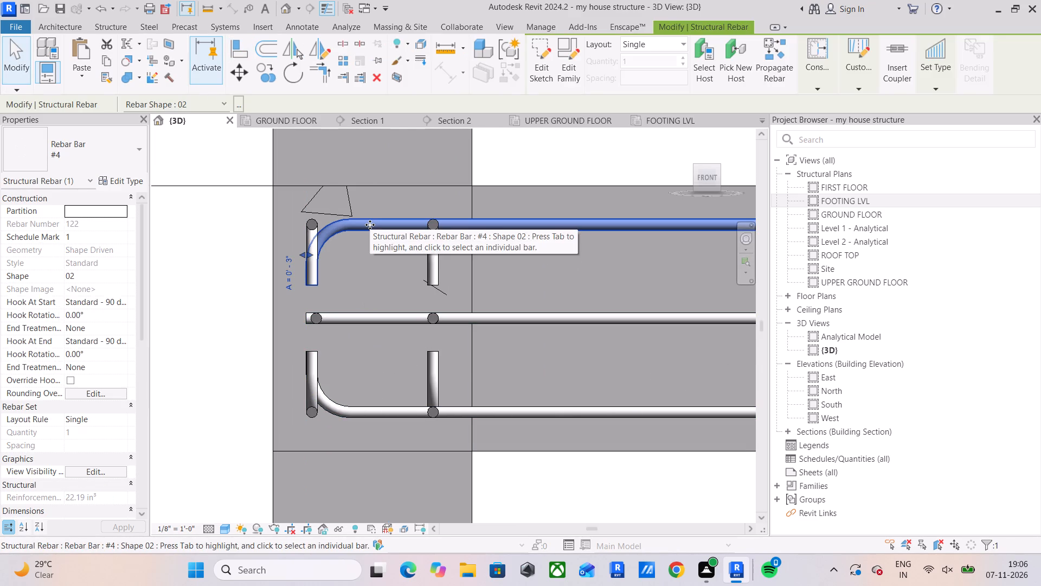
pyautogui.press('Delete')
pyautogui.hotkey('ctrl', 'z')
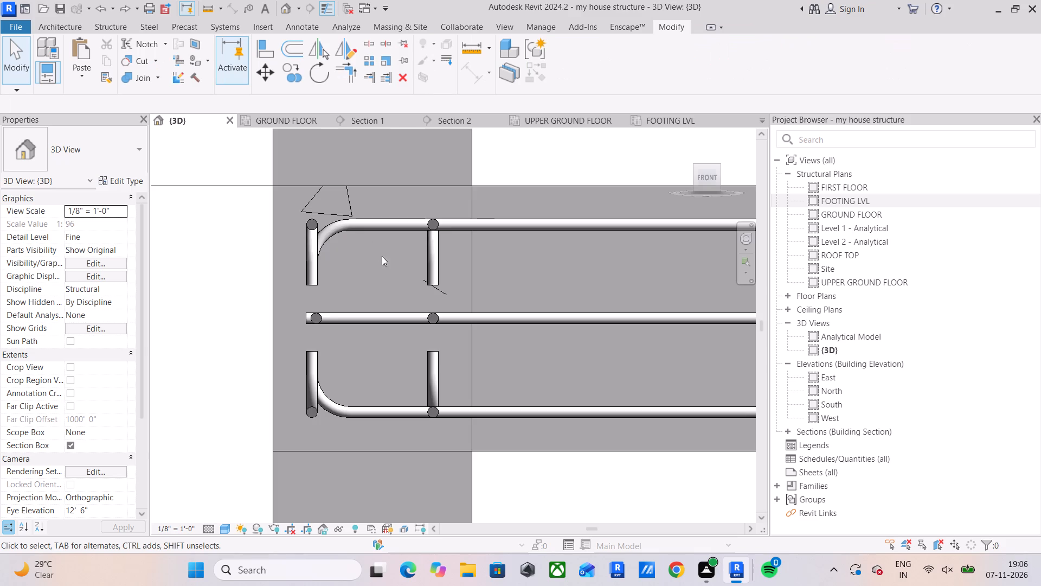
# Extend the section box sideways well past grid 8 to include the adjoining bay on all three levels.
pyautogui.scroll(-12, 390, 283)
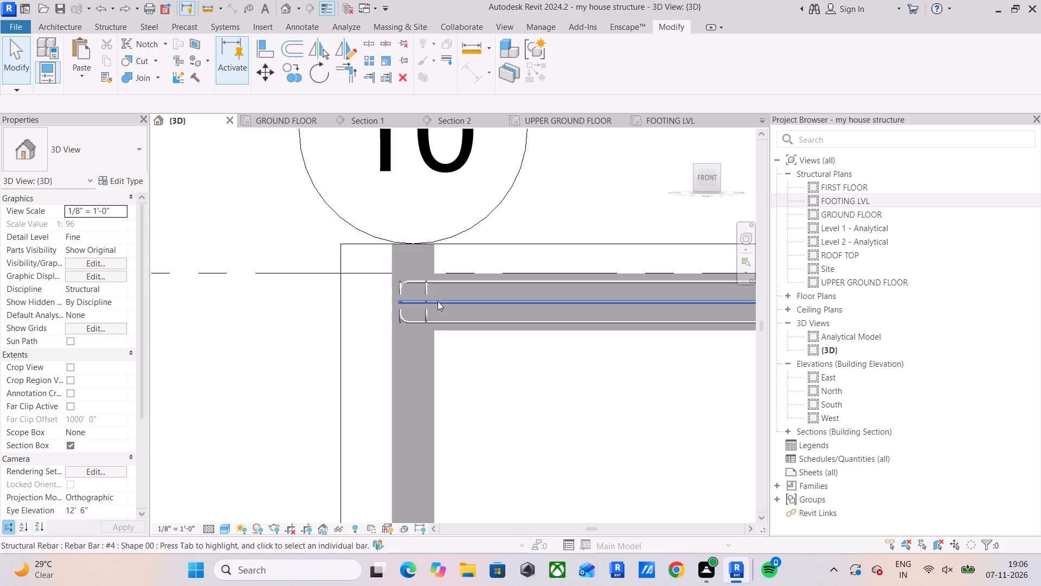
pyautogui.scroll(-3, 438, 301)
pyautogui.moveTo(446, 311); pyautogui.dragTo(338, 321, button='middle')
pyautogui.scroll(4, 652, 314)
pyautogui.moveTo(635, 321); pyautogui.dragTo(533, 158, button='middle')
pyautogui.scroll(1, 533, 158)
pyautogui.scroll(-6, 547, 193)
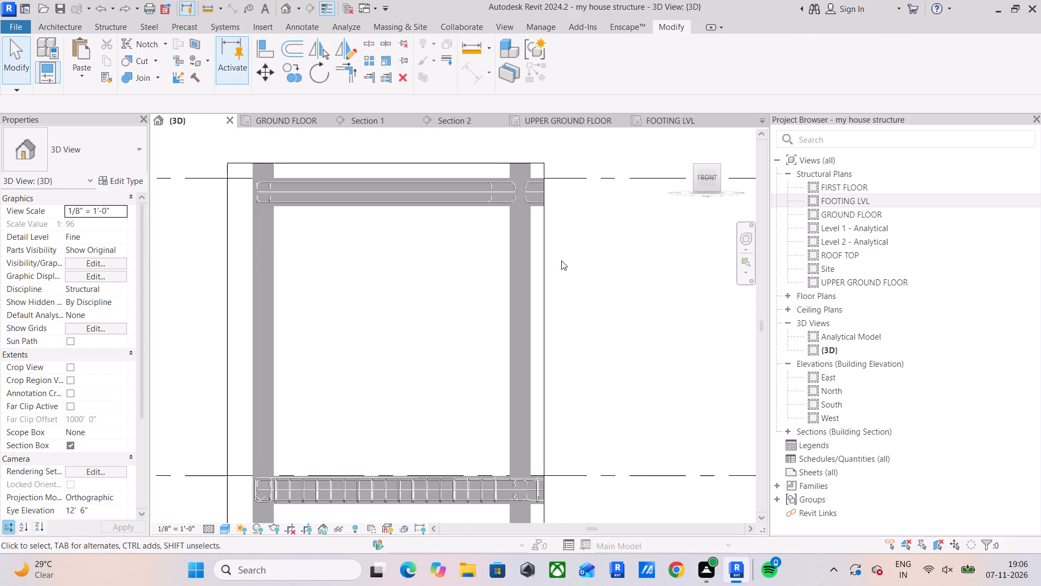
pyautogui.click(551, 283)
pyautogui.scroll(-6, 550, 292)
pyautogui.moveTo(555, 296); pyautogui.dragTo(457, 224, button='middle')
pyautogui.scroll(1, 457, 224)
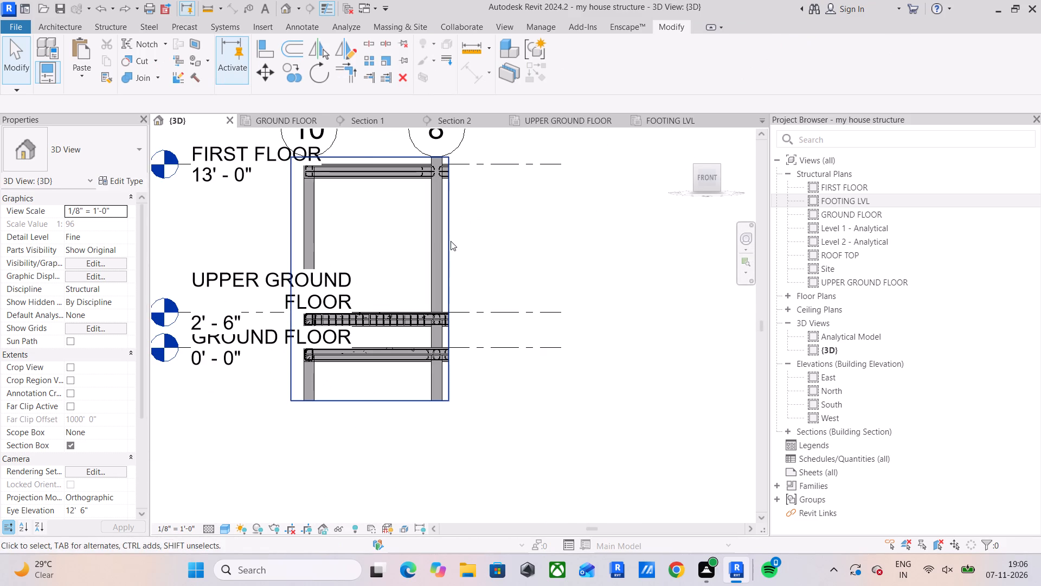
pyautogui.click(449, 243)
pyautogui.moveTo(454, 278); pyautogui.dragTo(642, 296)
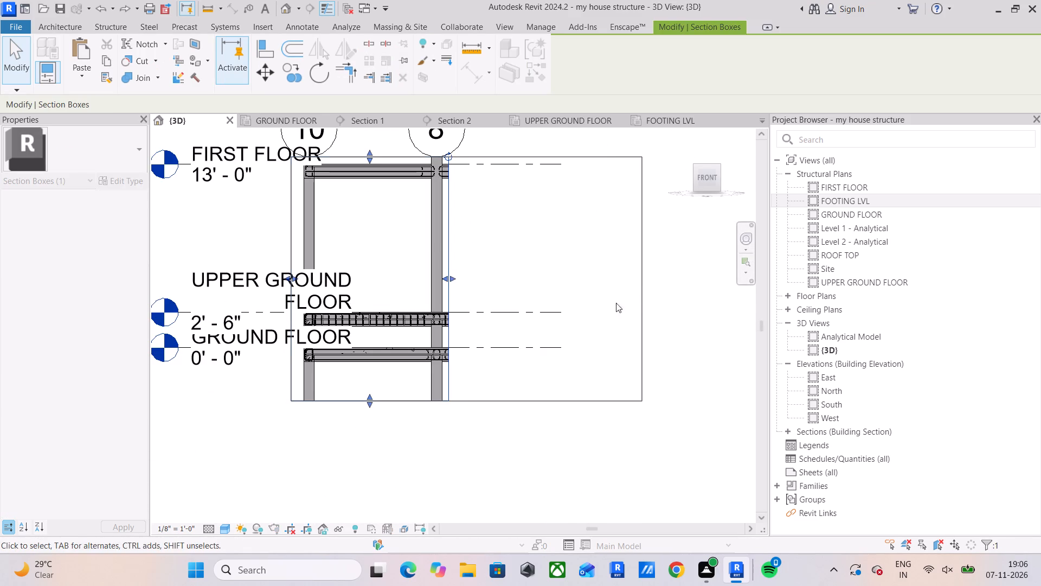
# At the grid 8 column, align the upper ground floor beams' offset upper and lower hooked bars with the outer hook faces on the far sides.
pyautogui.scroll(11, 447, 322)
pyautogui.scroll(2, 411, 277)
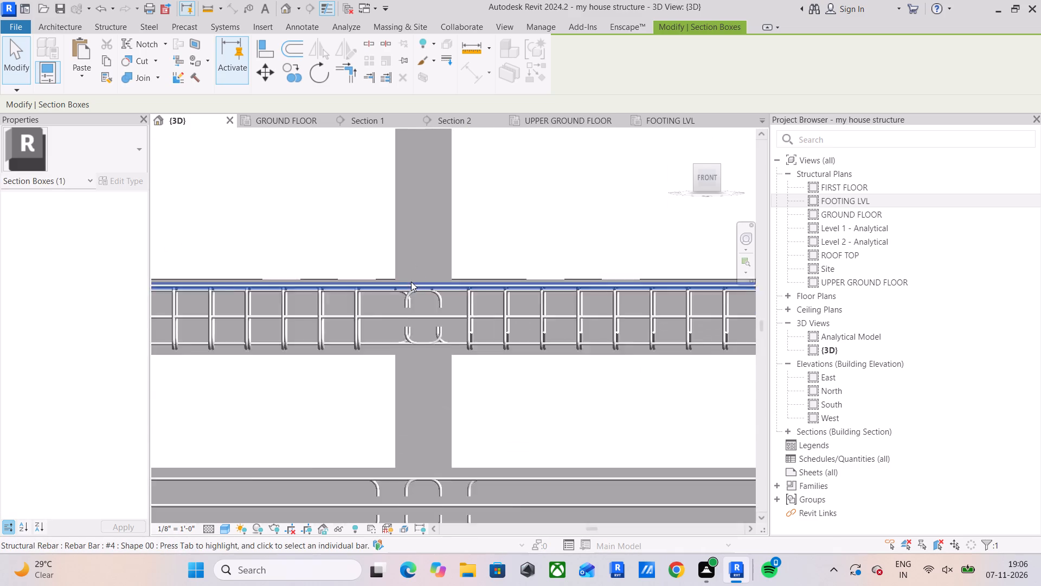
pyautogui.scroll(8, 411, 282)
pyautogui.moveTo(262, 46); pyautogui.dragTo(265, 53)
pyautogui.click(511, 335)
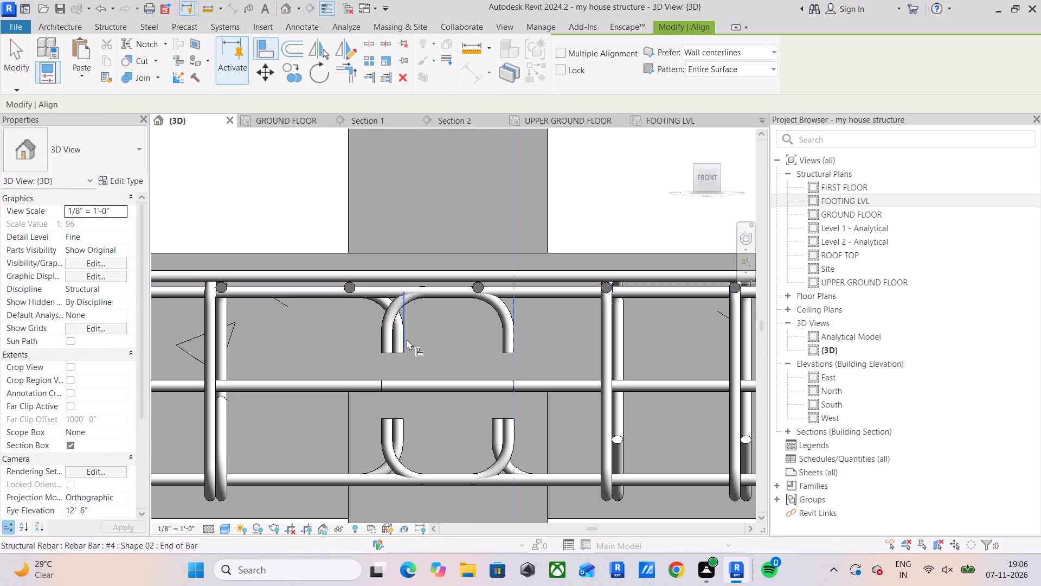
pyautogui.click(407, 339)
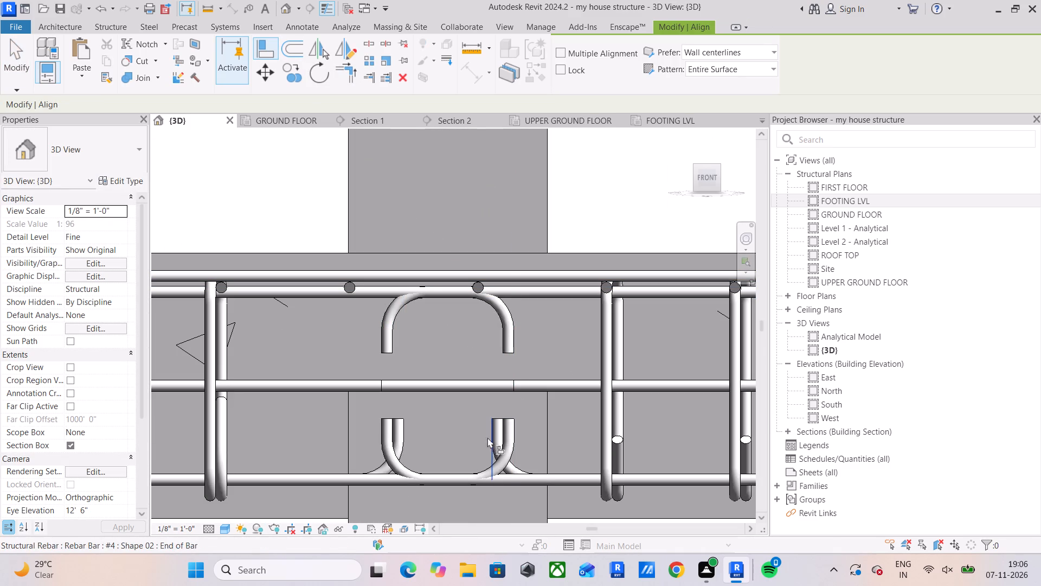
pyautogui.click(512, 442)
pyautogui.click(409, 434)
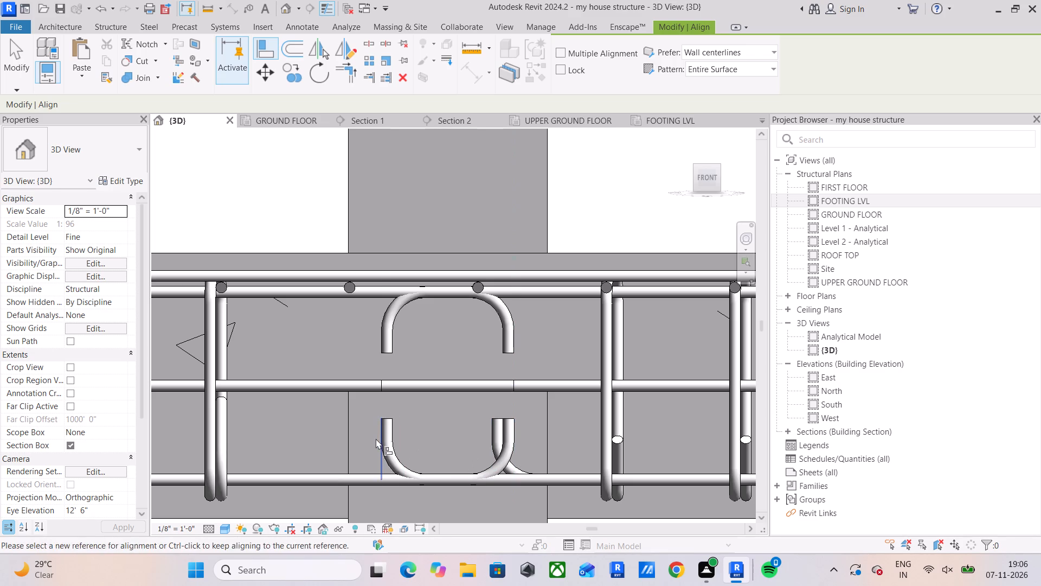
pyautogui.click(376, 437)
pyautogui.moveTo(490, 437); pyautogui.dragTo(485, 438)
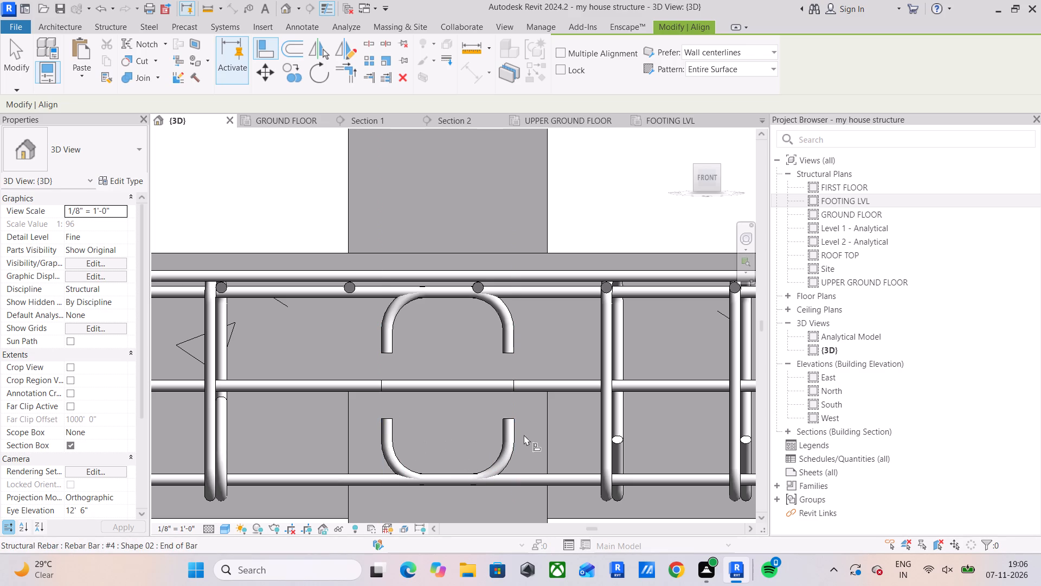
# Align the first-floor beam's lower hooked bar from the grid 10–8 bay with the upper ground floor hook face at the grid 8 column.
pyautogui.click(514, 434)
pyautogui.scroll(-9, 503, 405)
pyautogui.moveTo(503, 414); pyautogui.dragTo(509, 585, button='middle')
pyautogui.scroll(-3, 524, 415)
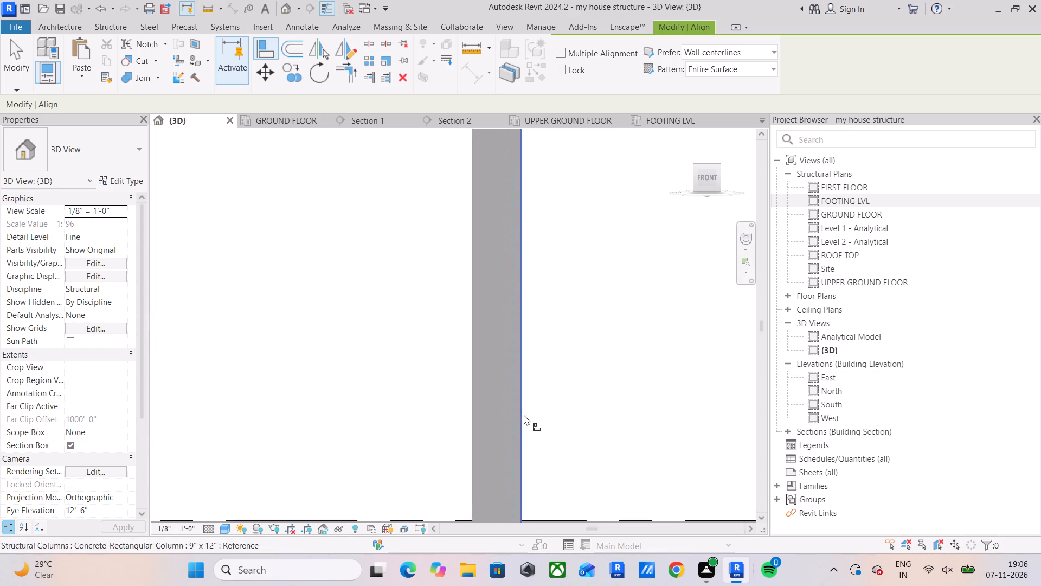
pyautogui.scroll(-2, 524, 415)
pyautogui.moveTo(532, 344); pyautogui.dragTo(543, 578, button='middle')
pyautogui.scroll(10, 543, 329)
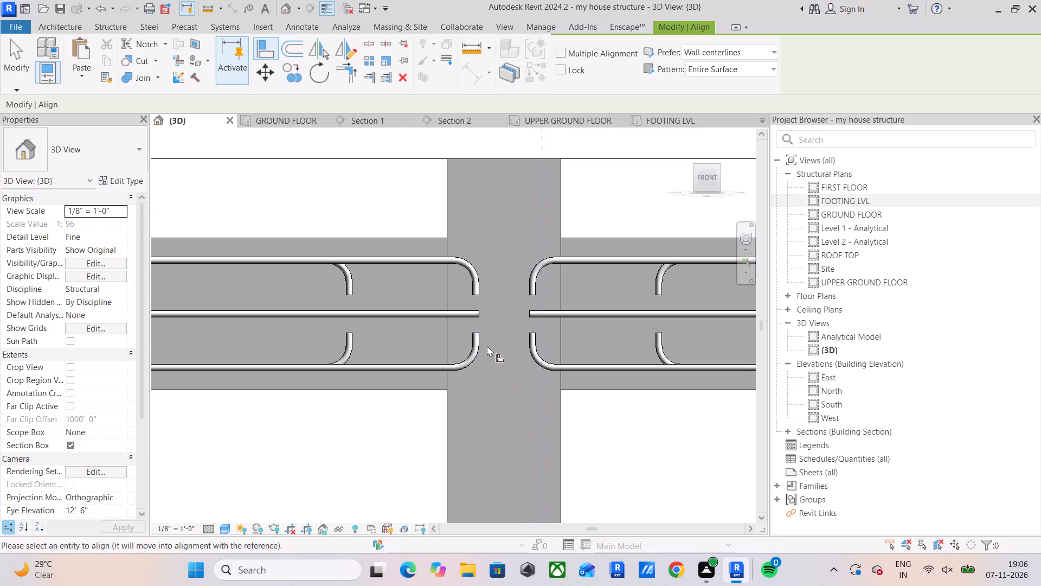
pyautogui.click(482, 349)
# At the grid 8 column, align the first-floor beam's lower hooked bar from the 8–9 bay with the lowest beam's outer hook face.
pyautogui.scroll(-5, 519, 387)
pyautogui.moveTo(523, 391); pyautogui.dragTo(562, 225, button='middle')
pyautogui.scroll(1, 562, 225)
pyautogui.scroll(-5, 571, 342)
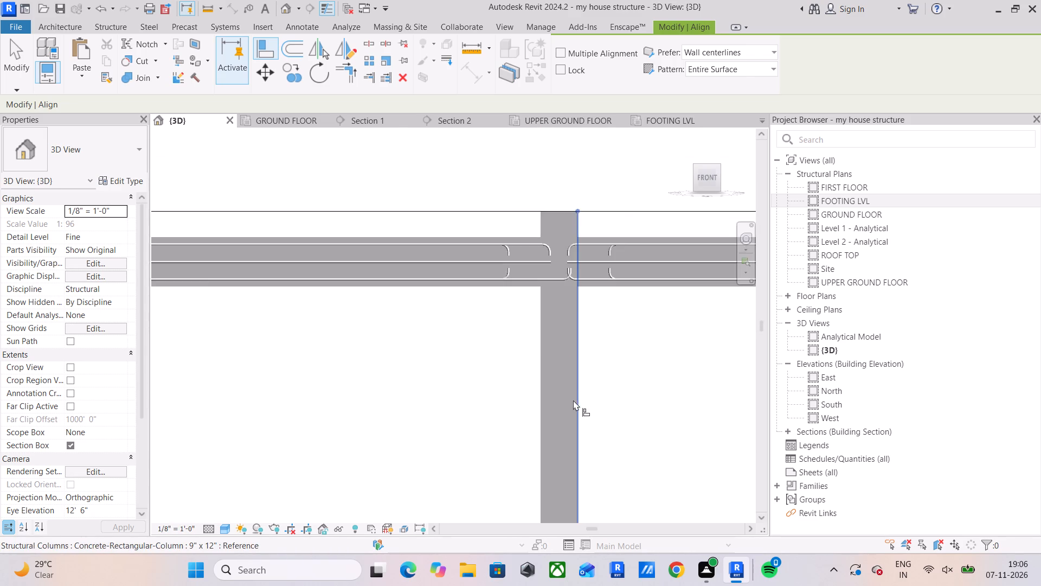
pyautogui.scroll(-3, 573, 400)
pyautogui.moveTo(573, 392); pyautogui.dragTo(574, 193, button='middle')
pyautogui.scroll(9, 549, 475)
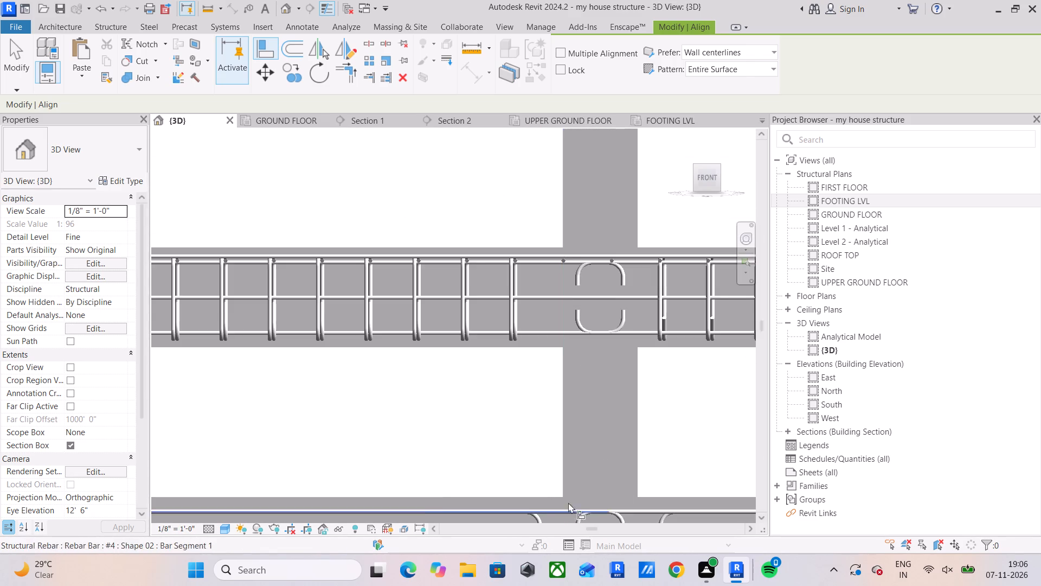
pyautogui.moveTo(576, 485); pyautogui.dragTo(590, 286, button='middle')
pyautogui.click(586, 370)
pyautogui.scroll(-3, 593, 278)
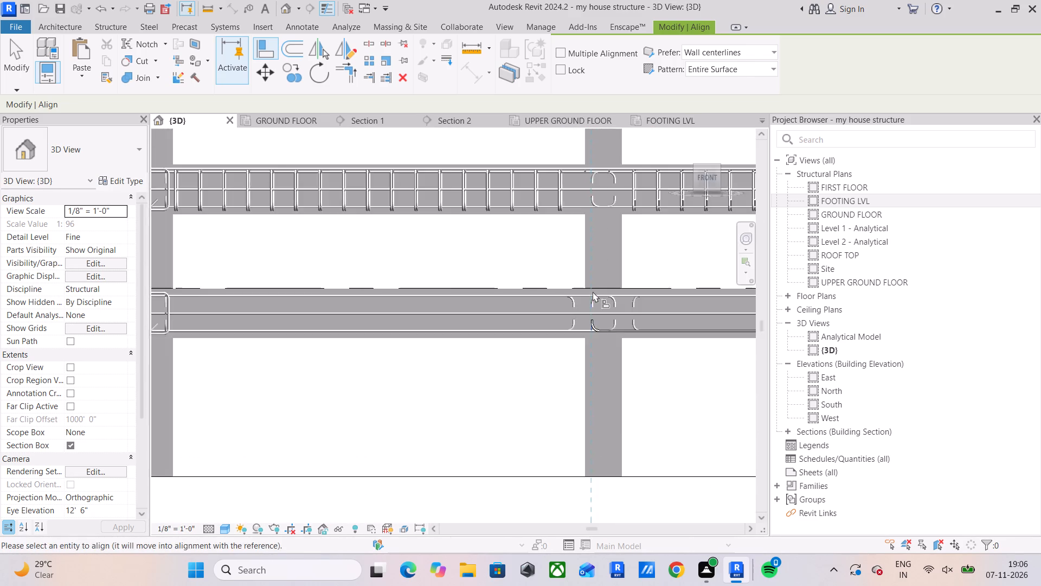
pyautogui.scroll(-3, 593, 291)
pyautogui.moveTo(595, 303); pyautogui.dragTo(608, 566, button='middle')
pyautogui.scroll(-5, 593, 377)
pyautogui.moveTo(593, 364); pyautogui.dragTo(560, 526, button='middle')
pyautogui.scroll(11, 588, 360)
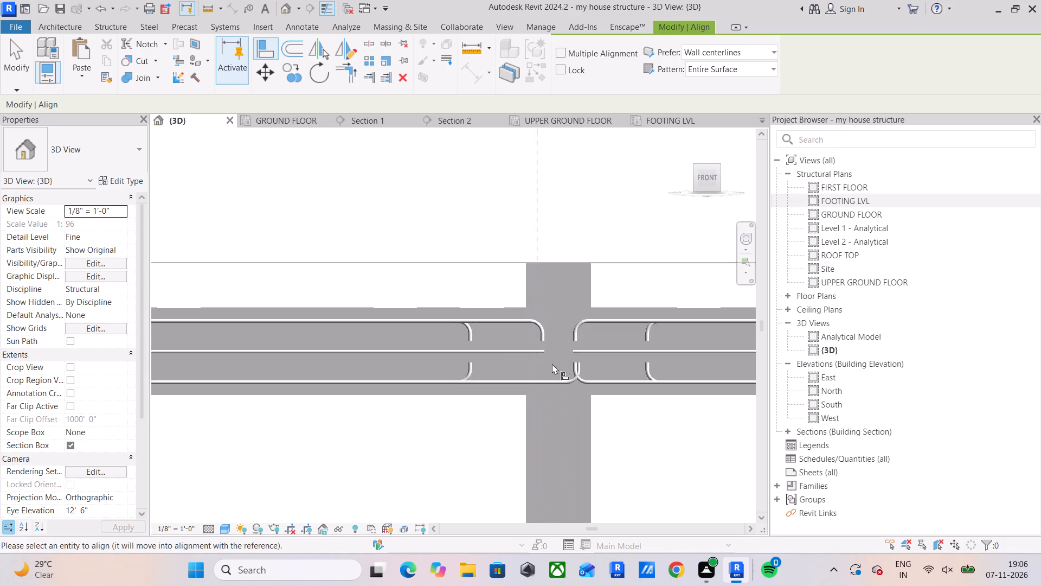
pyautogui.scroll(4, 552, 364)
pyautogui.click(590, 370)
# Align the first-floor beams' remaining offset lower hooked bars from both bays with the outer lower hook faces at the grid 8 column.
pyautogui.moveTo(487, 378); pyautogui.dragTo(476, 404, button='middle')
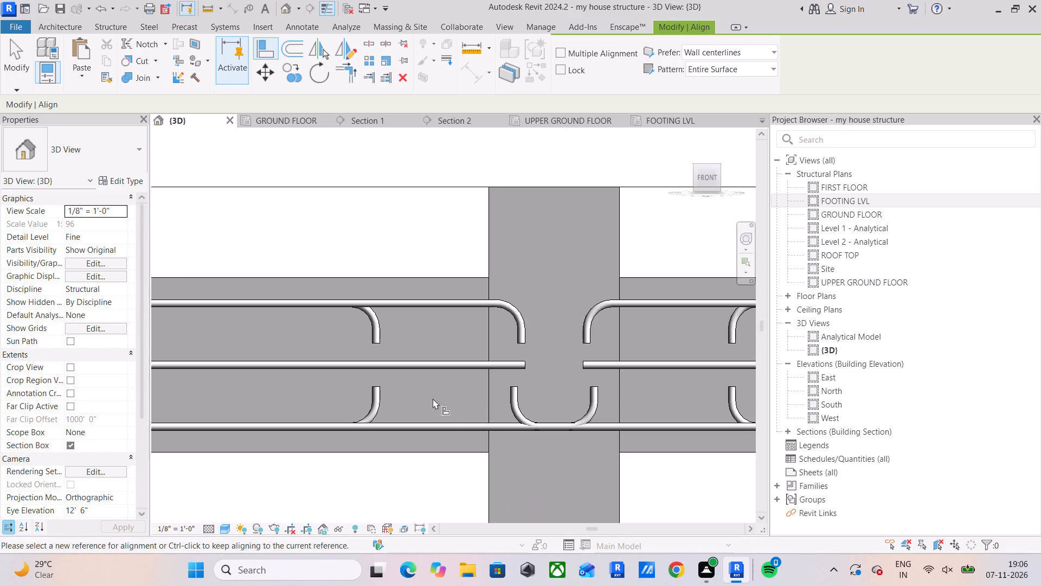
pyautogui.moveTo(594, 397); pyautogui.dragTo(583, 398)
pyautogui.click(382, 394)
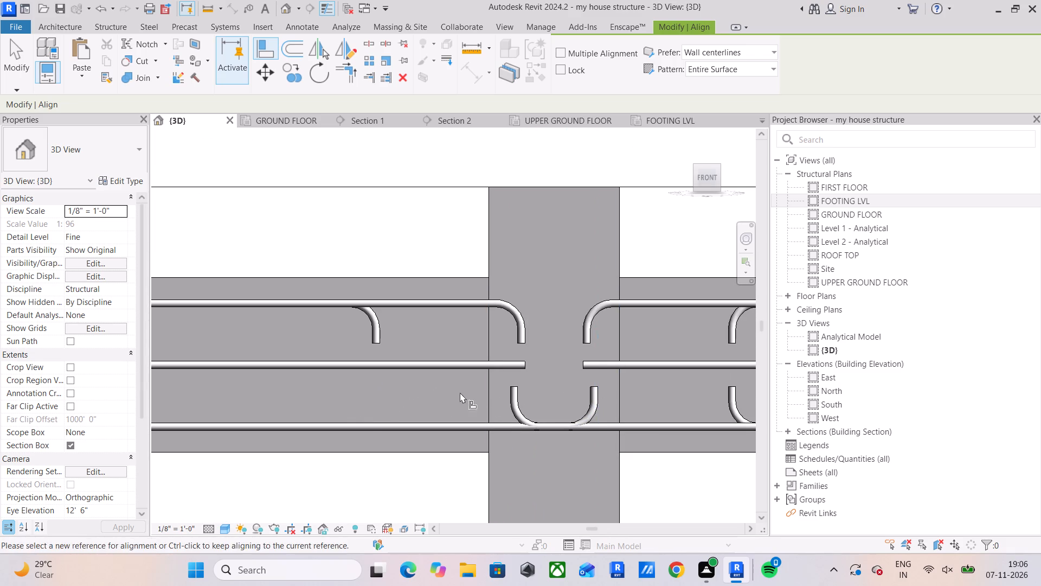
pyautogui.click(506, 399)
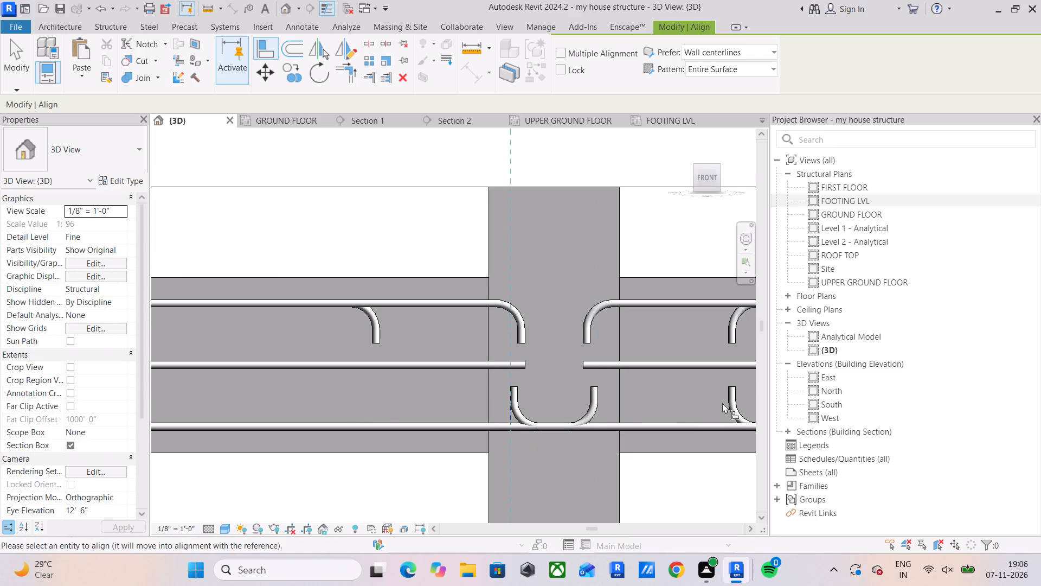
pyautogui.click(724, 402)
# Align the first-floor beams' four upper hooked bars with the outer faces of the lower hooks on the far sides of the grid 8 column.
pyautogui.click(600, 399)
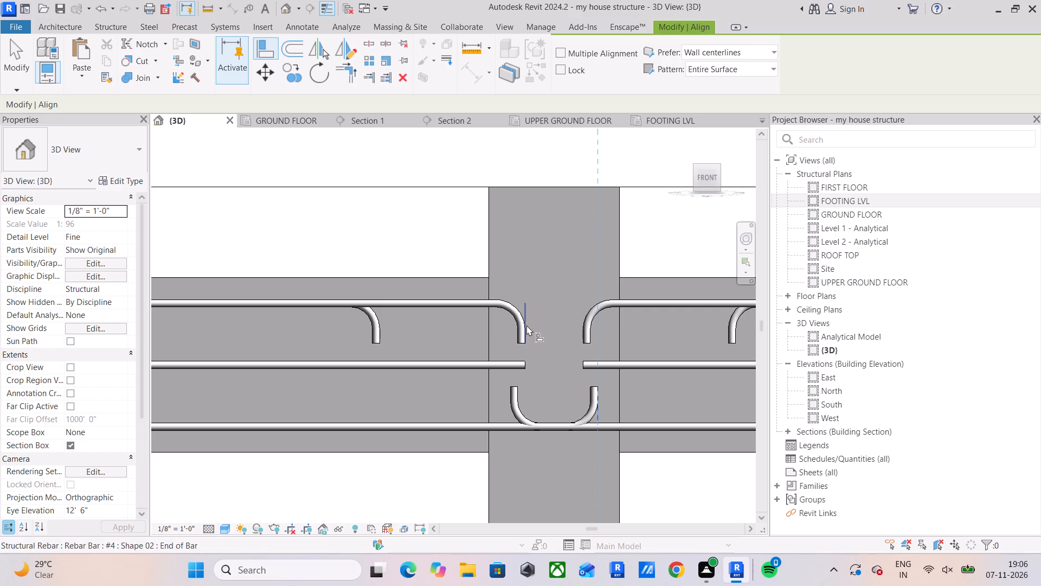
pyautogui.click(526, 325)
pyautogui.moveTo(503, 394); pyautogui.dragTo(512, 391)
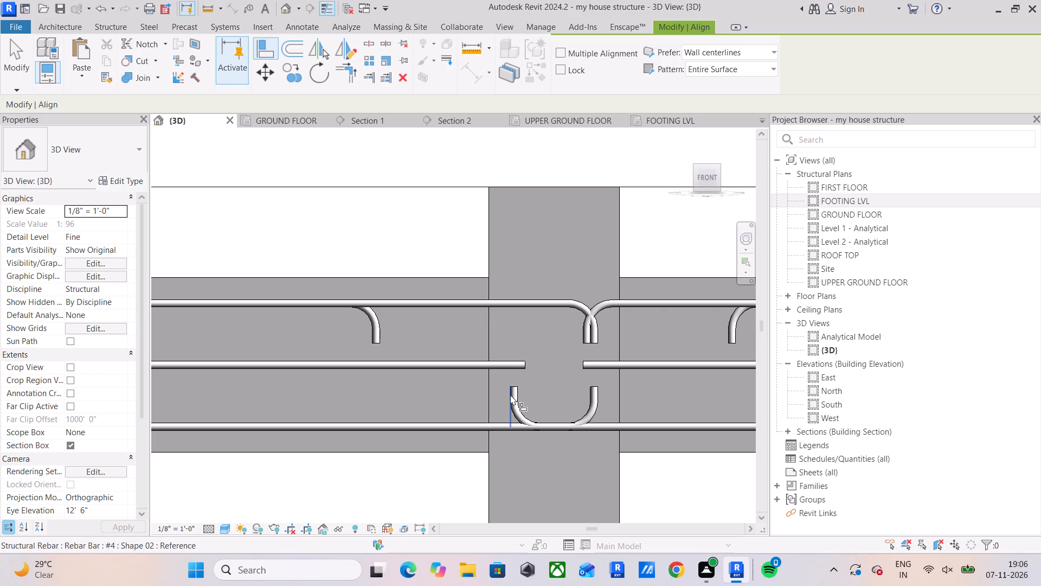
pyautogui.click(510, 394)
pyautogui.click(579, 332)
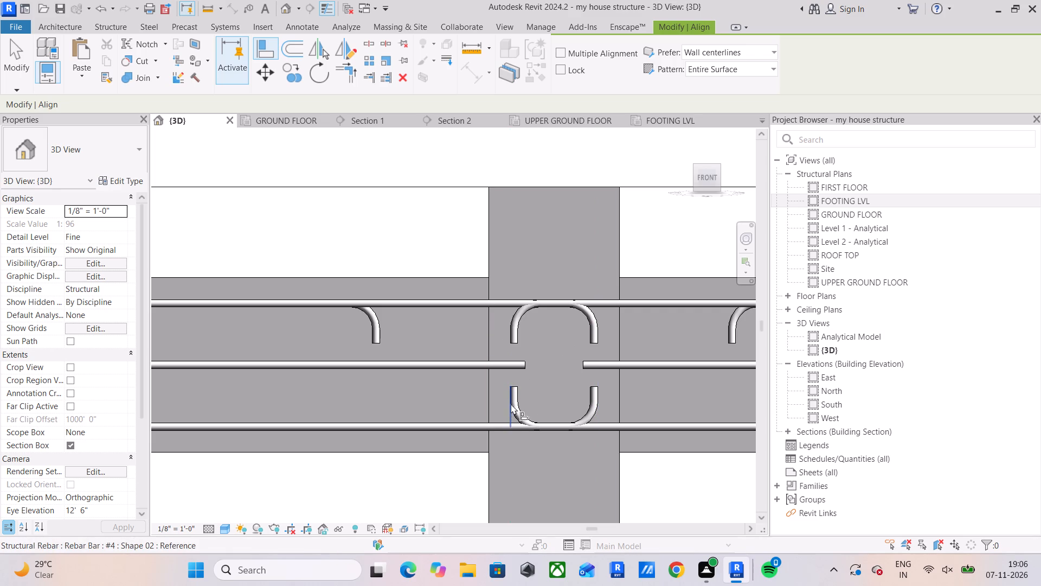
pyautogui.click(509, 400)
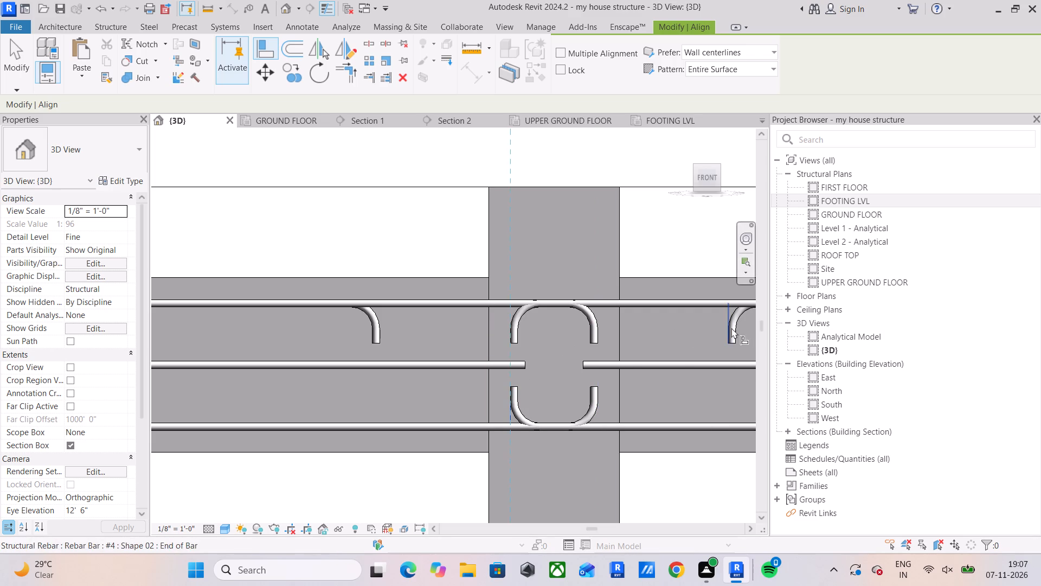
pyautogui.click(728, 328)
pyautogui.click(603, 399)
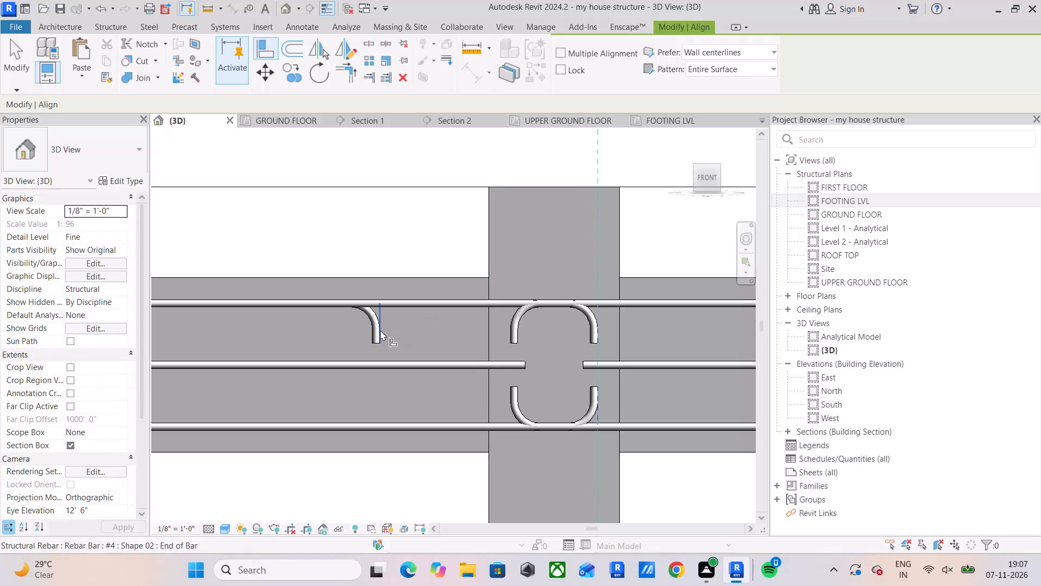
pyautogui.click(380, 330)
# Align the front straight middle bars of both first-floor bays with the outer hook faces on the far sides of the grid 8 column.
pyautogui.click(601, 397)
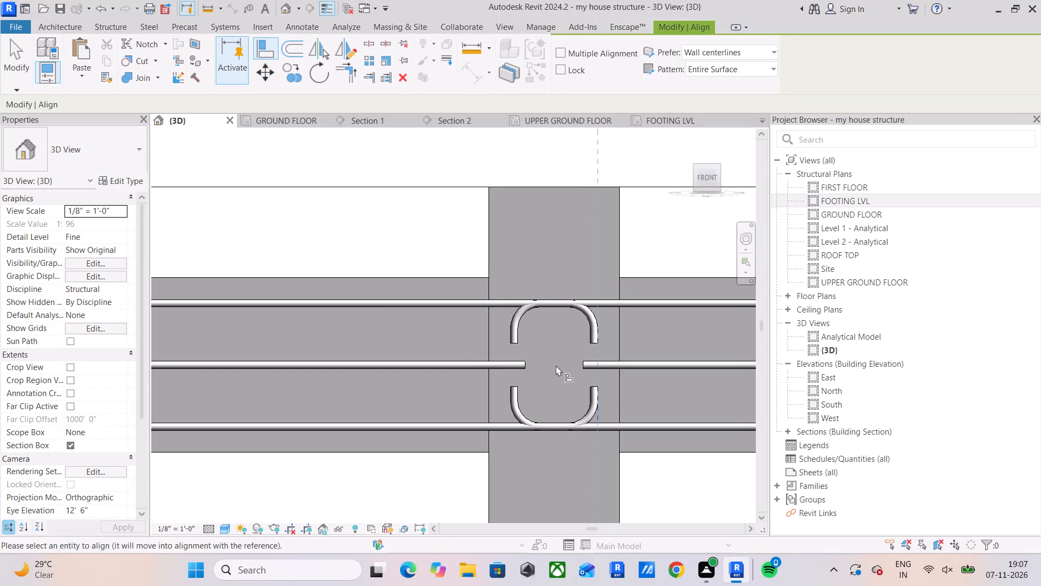
pyautogui.click(524, 364)
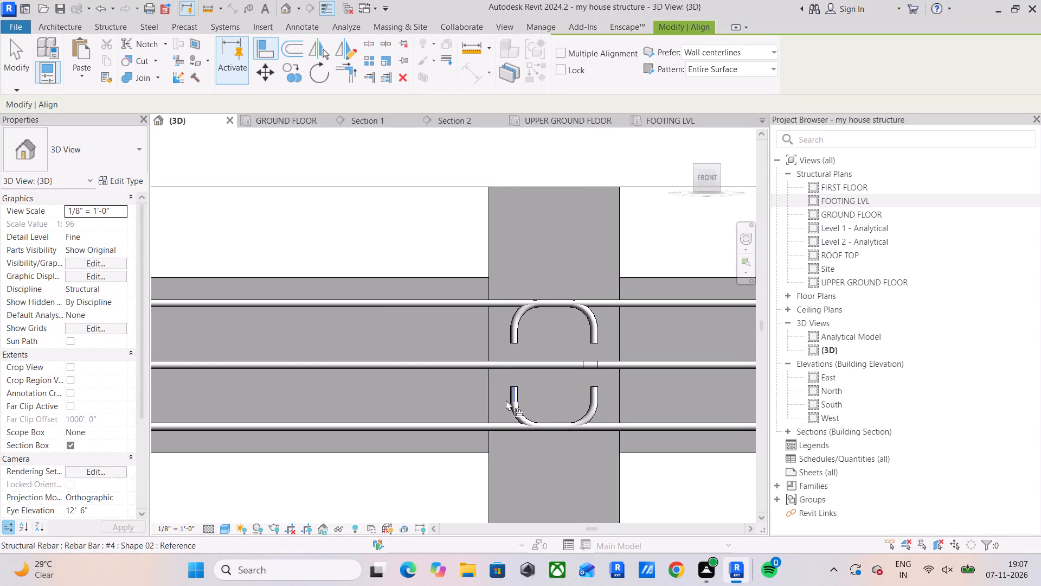
pyautogui.click(506, 400)
pyautogui.click(595, 367)
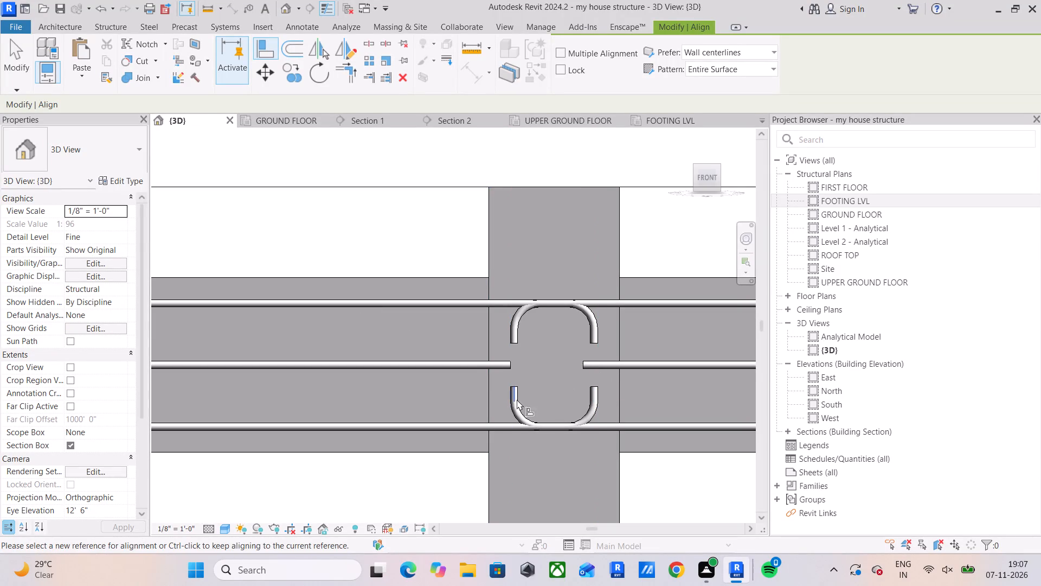
pyautogui.moveTo(599, 397); pyautogui.dragTo(594, 397)
pyautogui.click(511, 362)
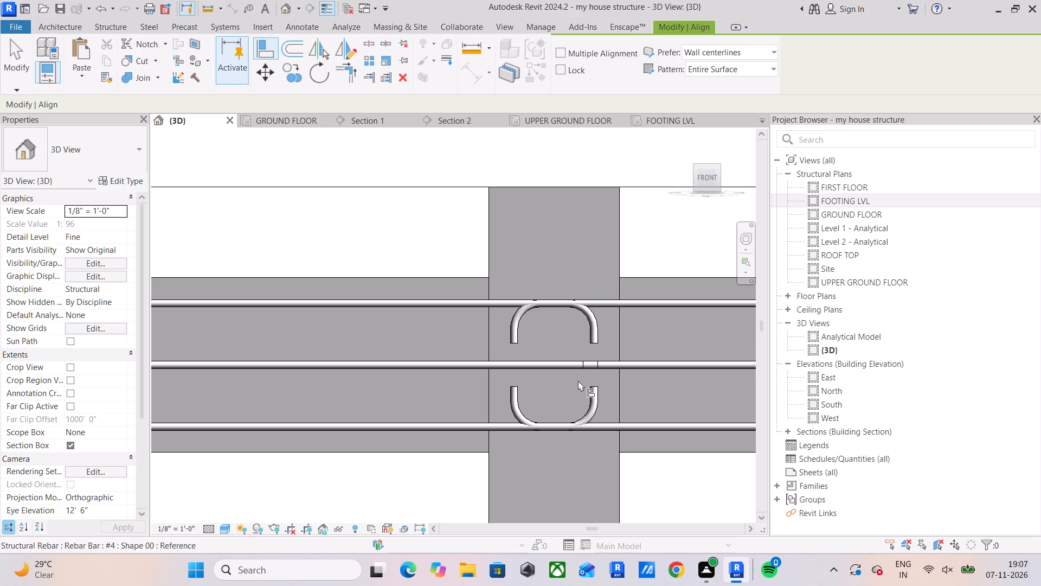
pyautogui.moveTo(510, 407); pyautogui.dragTo(520, 404)
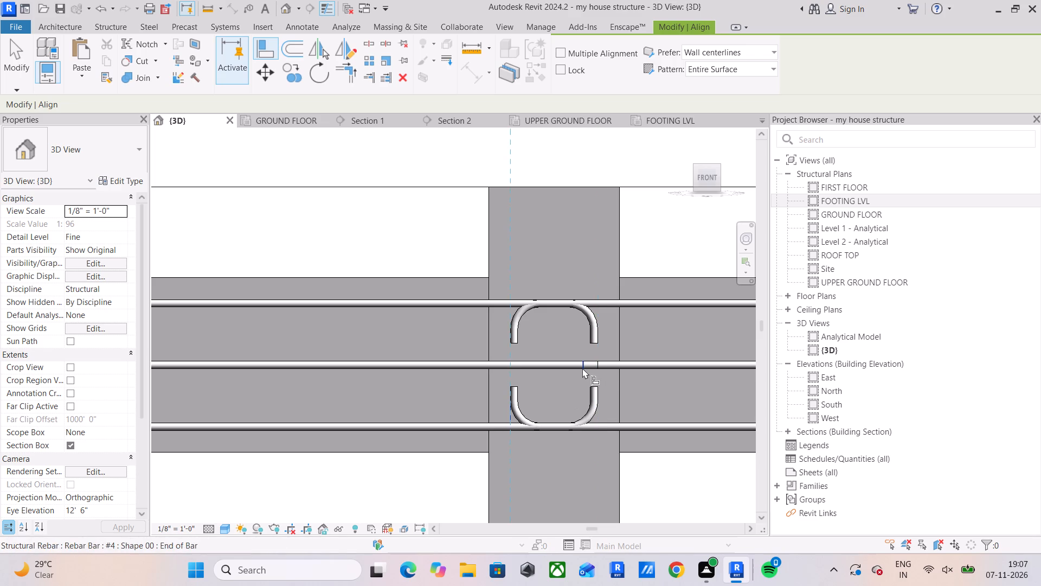
pyautogui.click(582, 368)
pyautogui.keyDown('shift'); pyautogui.moveTo(551, 402); pyautogui.dragTo(561, 426, button='middle'); pyautogui.keyUp('shift')
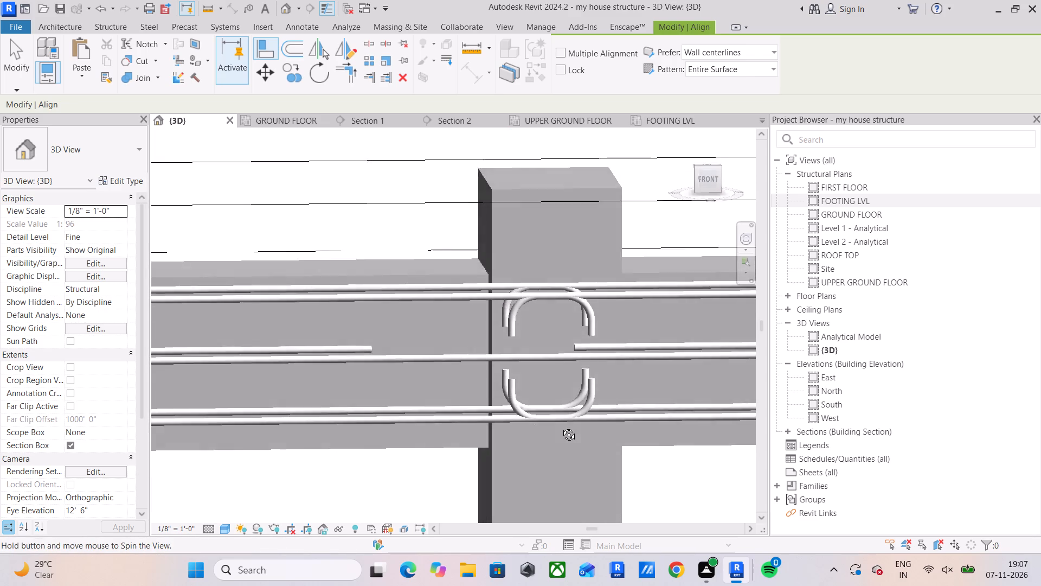
pyautogui.keyDown('shift'); pyautogui.moveTo(561, 426); pyautogui.dragTo(543, 417, button='middle'); pyautogui.keyUp('shift')
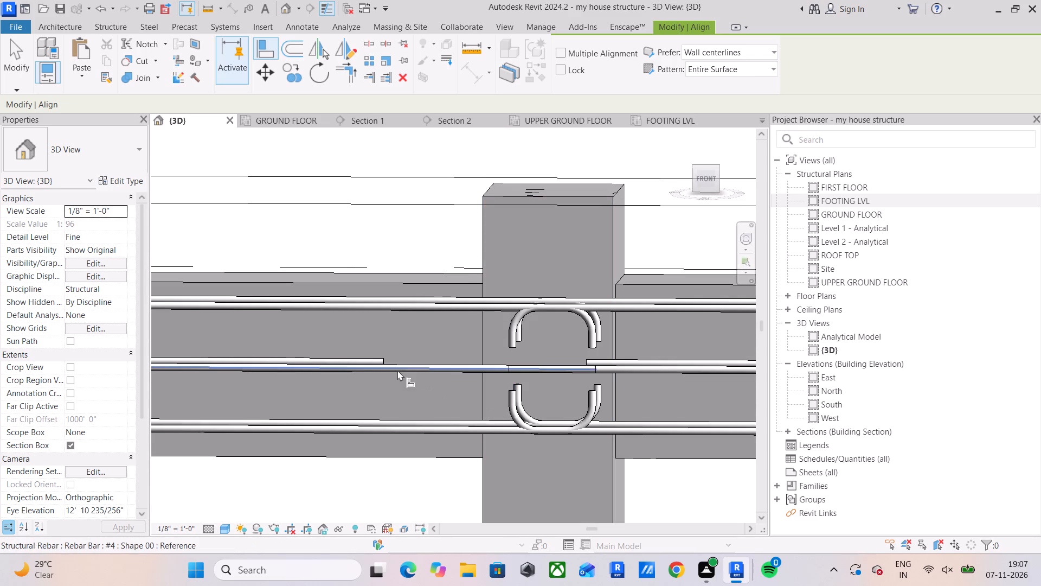
pyautogui.press('Escape')
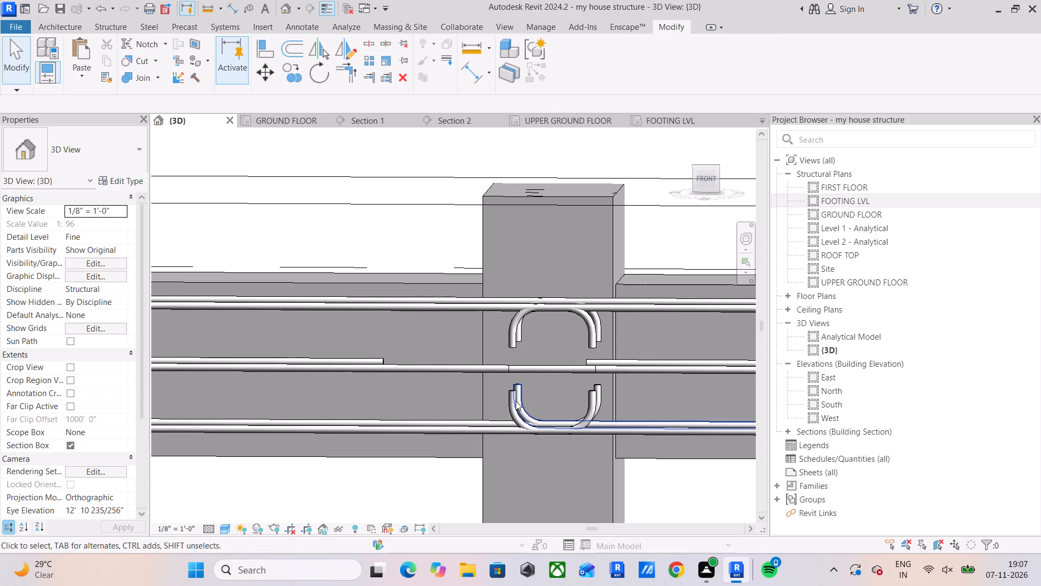
# Return the 3D view to Front and set its visual style to Wireframe around the first-floor grid 8 joint.
pyautogui.moveTo(513, 402); pyautogui.dragTo(521, 399)
pyautogui.click(698, 183)
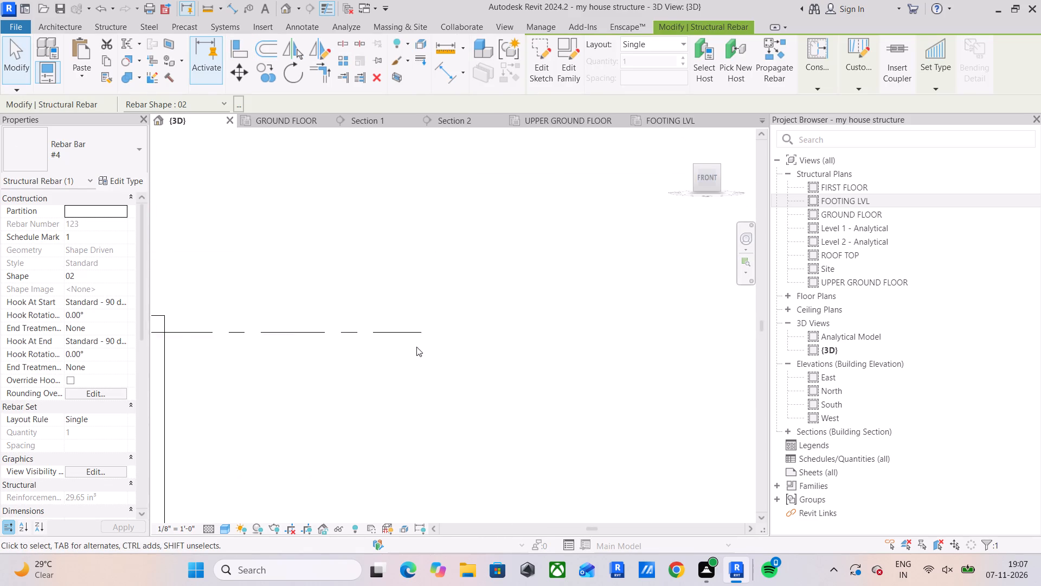
pyautogui.click(224, 525)
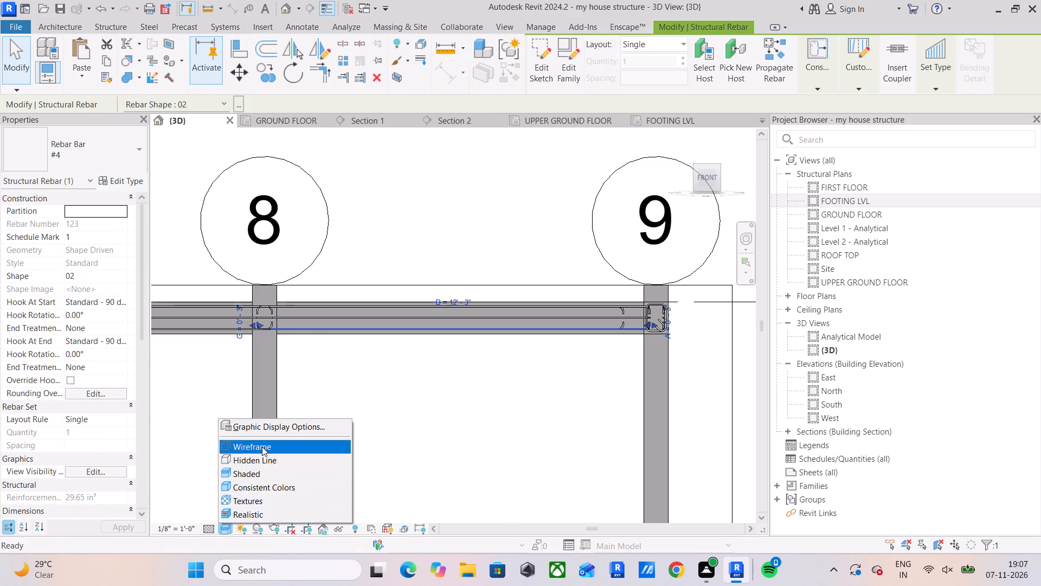
pyautogui.click(262, 447)
pyautogui.moveTo(274, 350); pyautogui.dragTo(329, 415, button='middle')
pyautogui.scroll(-1, 329, 415)
pyautogui.scroll(12, 312, 394)
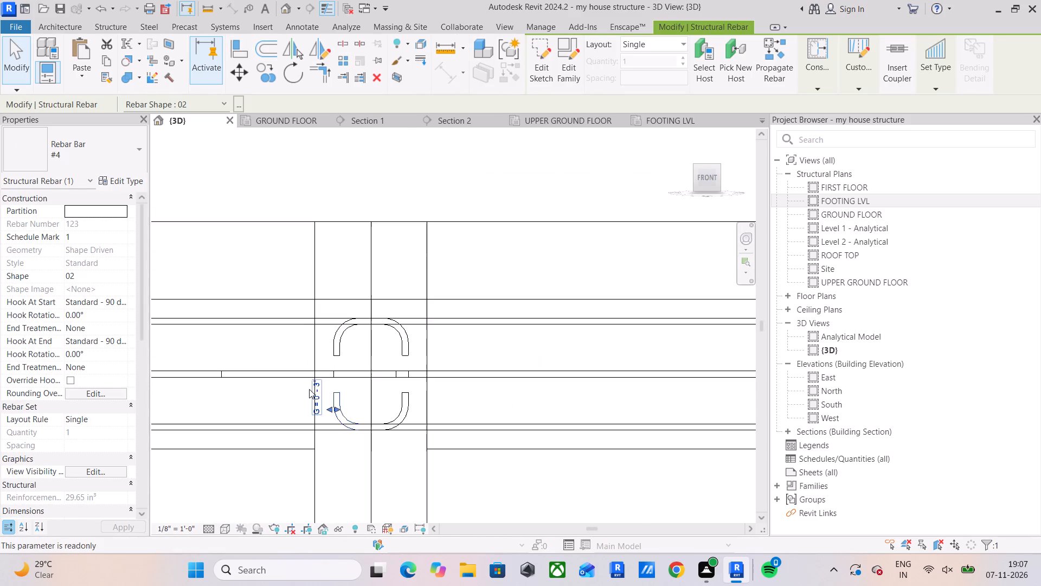
pyautogui.scroll(4, 310, 387)
# At the grid 8 column, align the first-floor 10–8 bay's rear and front straight bar ends with the matching 8–9 bay bar ends.
pyautogui.moveTo(240, 50); pyautogui.dragTo(241, 59)
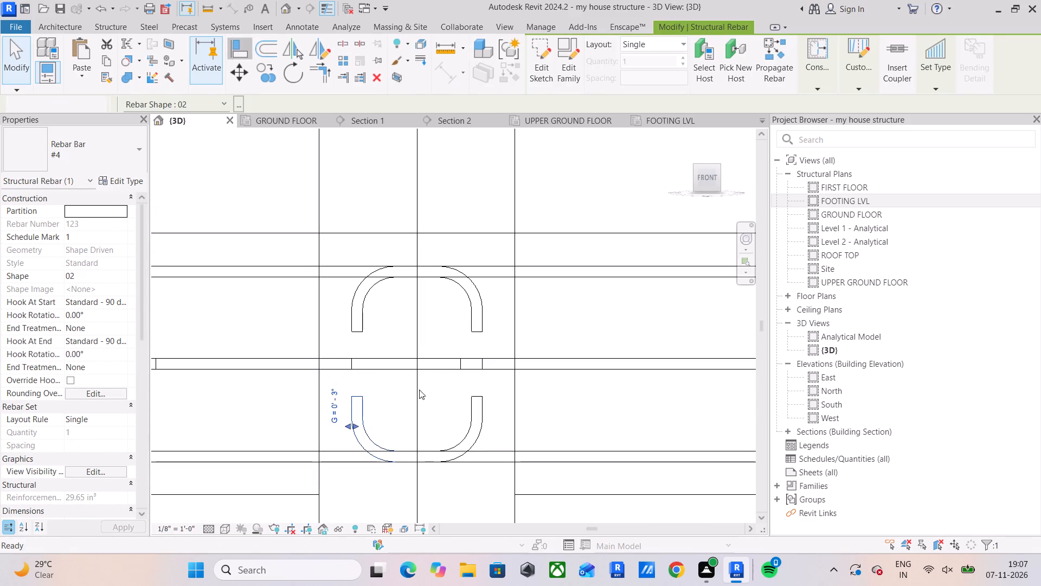
pyautogui.click(459, 373)
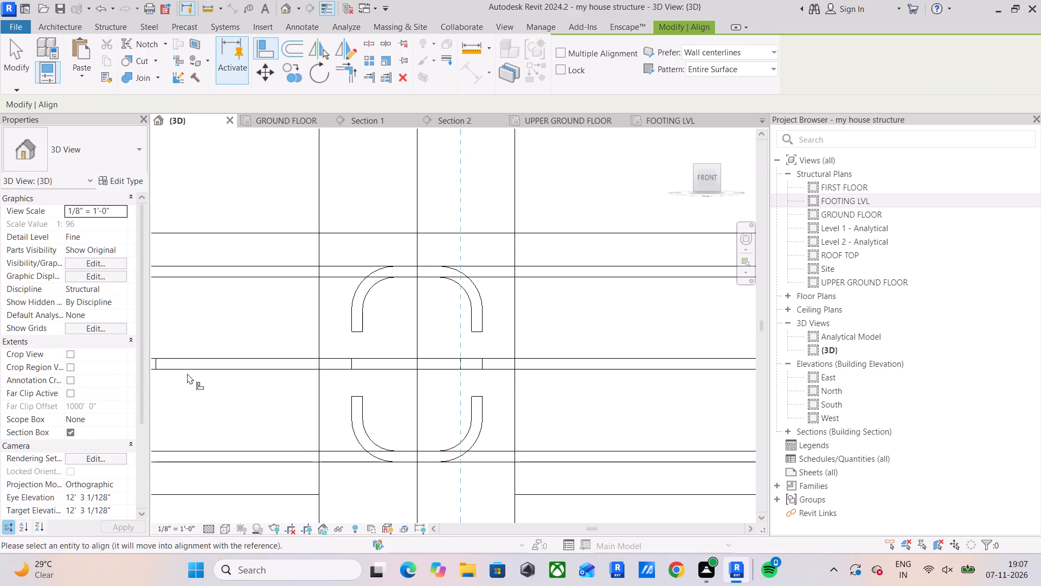
pyautogui.click(154, 366)
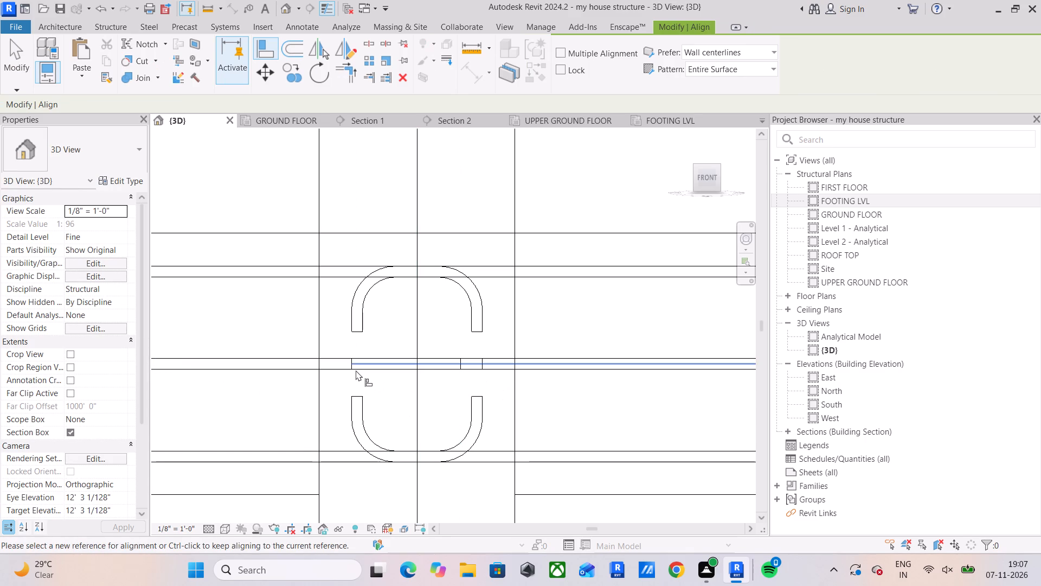
pyautogui.click(356, 370)
pyautogui.click(481, 371)
pyautogui.scroll(-3, 473, 410)
pyautogui.moveTo(477, 412); pyautogui.dragTo(526, 437, button='middle')
pyautogui.press('Escape')
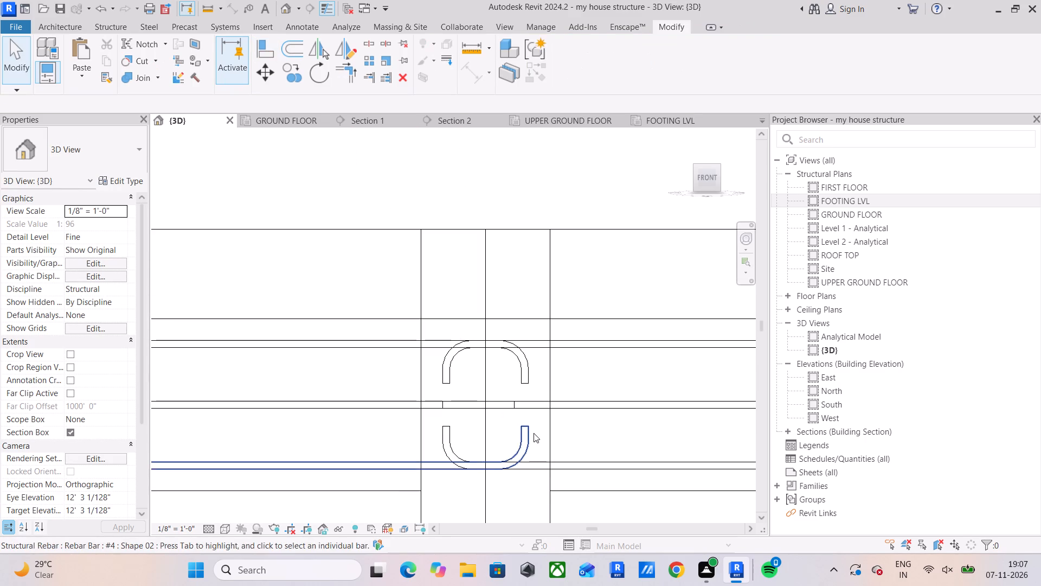
pyautogui.press('Escape')
pyautogui.scroll(-1, 534, 433)
pyautogui.press('Escape')
# Set the 3D view's visual style back to Shaded.
pyautogui.click(227, 528)
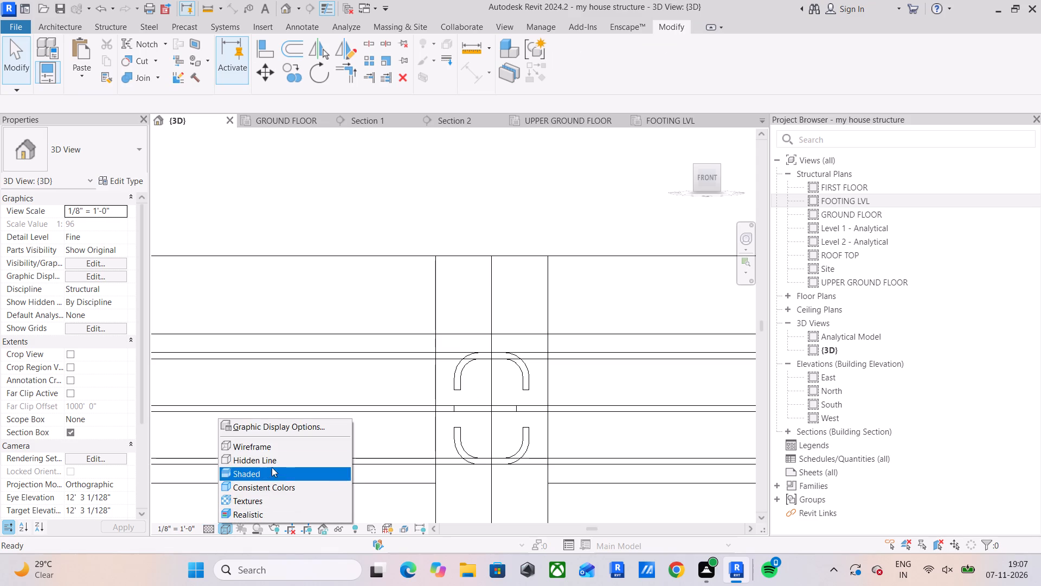
pyautogui.click(265, 475)
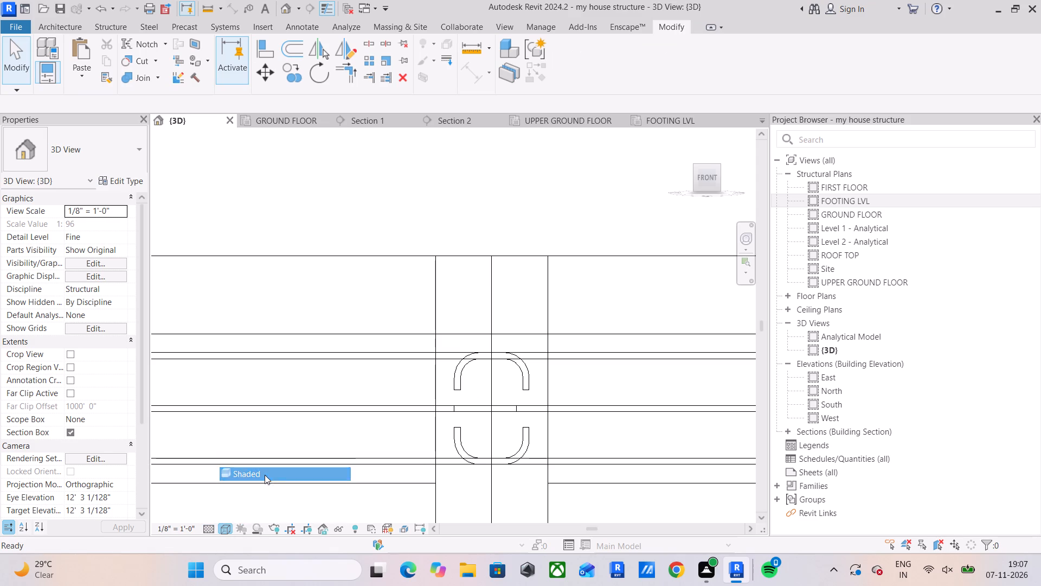
# At the grid 9 column, align a lower hooked bar end of the first-floor 8–9 bay with the hooked bar end on the floor below.
pyautogui.scroll(-8, 330, 479)
pyautogui.moveTo(457, 468); pyautogui.dragTo(427, 374, button='middle')
pyautogui.scroll(1, 427, 369)
pyautogui.scroll(-9, 427, 369)
pyautogui.moveTo(475, 373); pyautogui.dragTo(485, 314, button='middle')
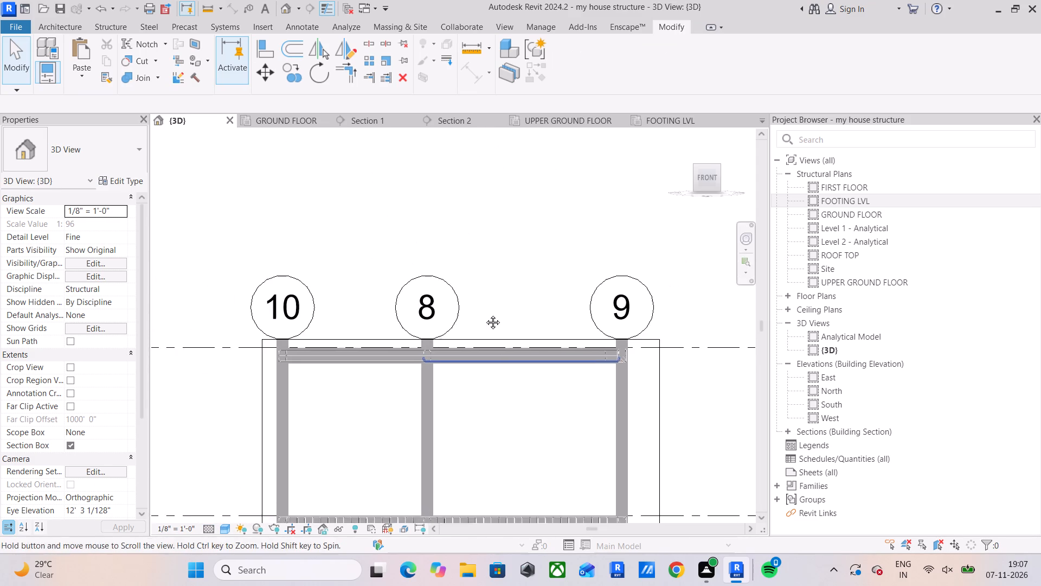
pyautogui.moveTo(485, 314); pyautogui.dragTo(483, 298, button='middle')
pyautogui.scroll(5, 584, 298)
pyautogui.moveTo(637, 294); pyautogui.dragTo(455, 312, button='middle')
pyautogui.scroll(-1, 478, 353)
pyautogui.scroll(8, 469, 290)
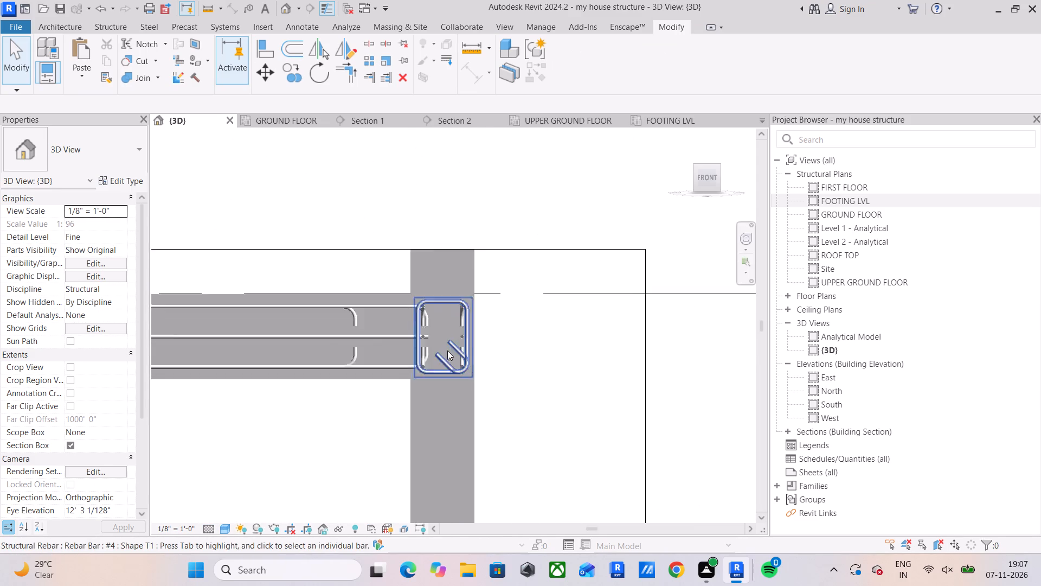
pyautogui.scroll(7, 447, 351)
pyautogui.scroll(-10, 425, 393)
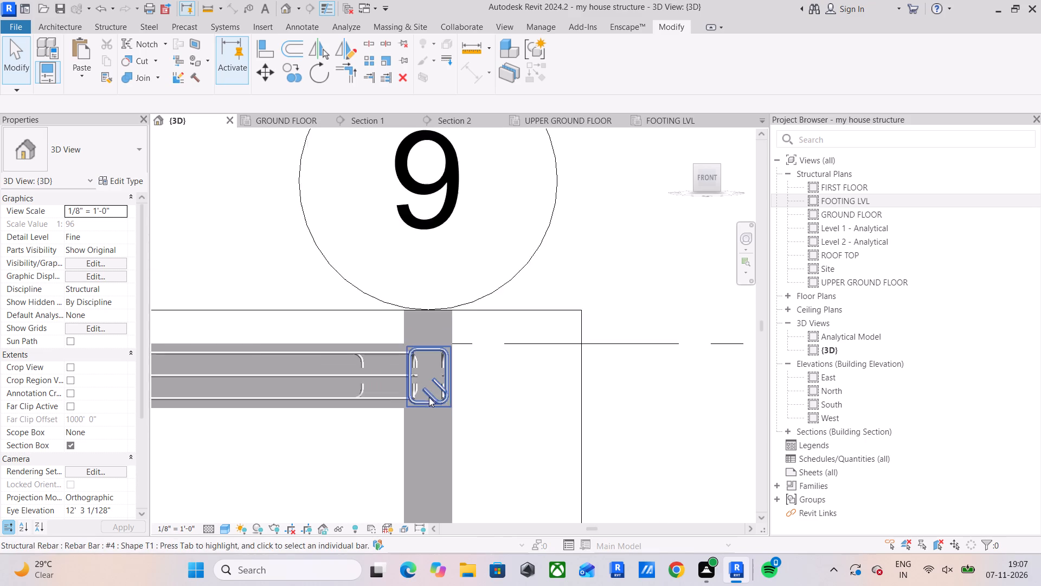
pyautogui.moveTo(429, 397); pyautogui.dragTo(445, 236, button='middle')
pyautogui.click(271, 49)
pyautogui.scroll(-5, 490, 355)
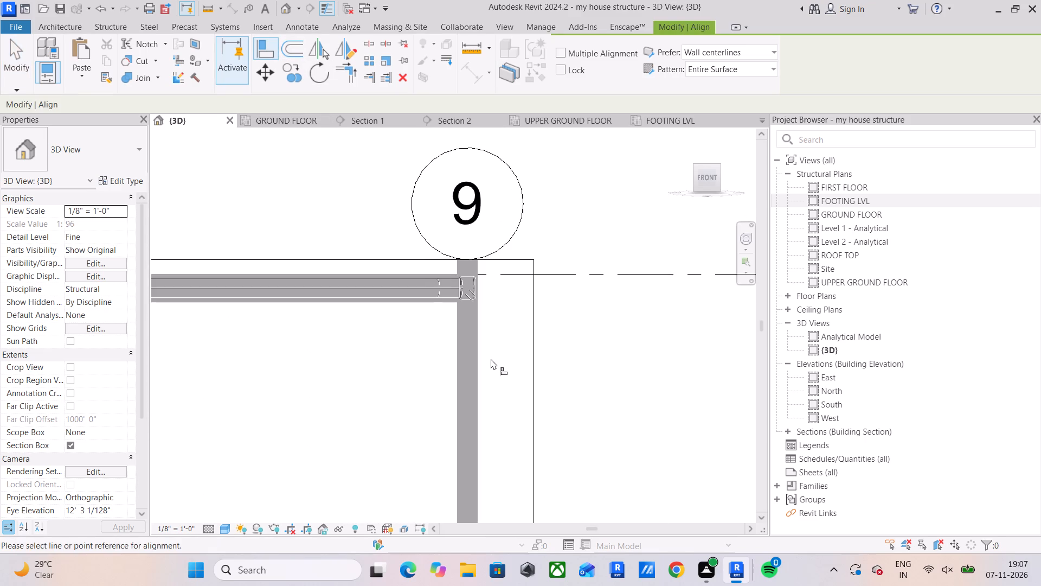
pyautogui.moveTo(491, 359); pyautogui.dragTo(512, 143, button='middle')
pyautogui.scroll(17, 507, 381)
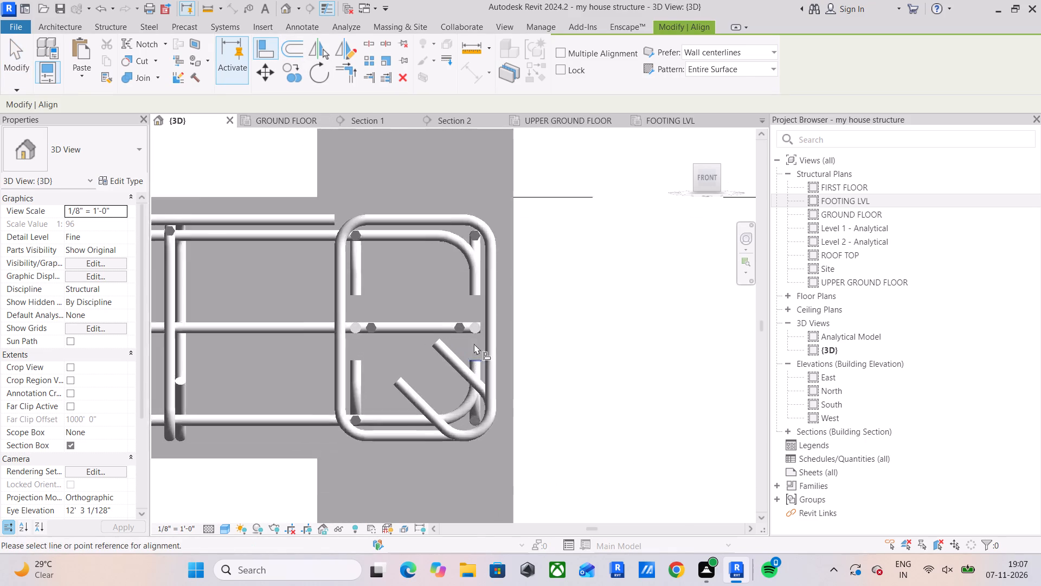
pyautogui.scroll(1, 474, 343)
pyautogui.click(482, 263)
pyautogui.scroll(-11, 483, 262)
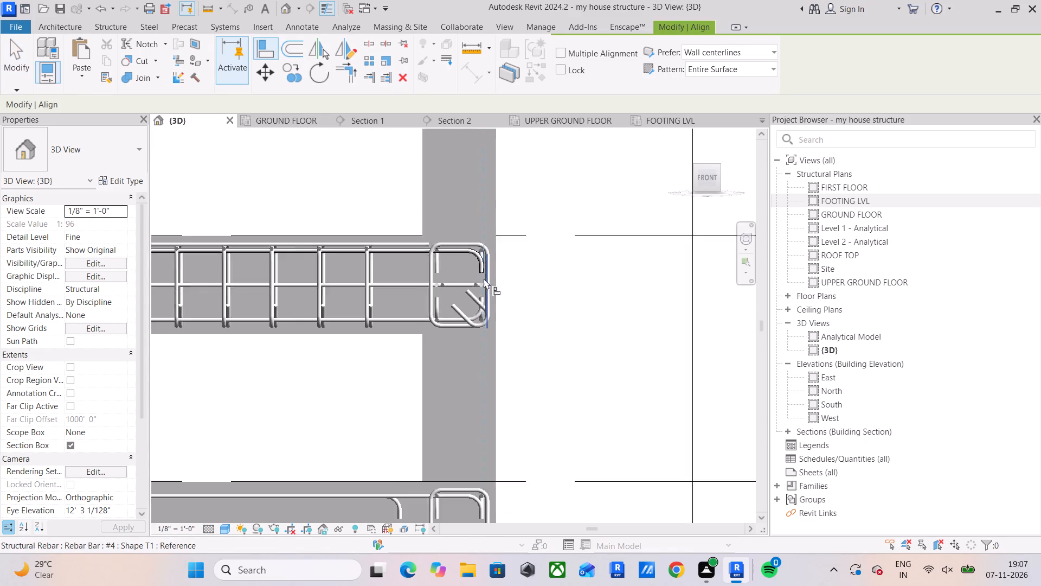
pyautogui.moveTo(485, 282); pyautogui.dragTo(493, 524, button='middle')
pyautogui.scroll(-6, 537, 564)
pyautogui.moveTo(557, 305); pyautogui.dragTo(554, 585, button='middle')
pyautogui.scroll(11, 506, 319)
pyautogui.click(474, 348)
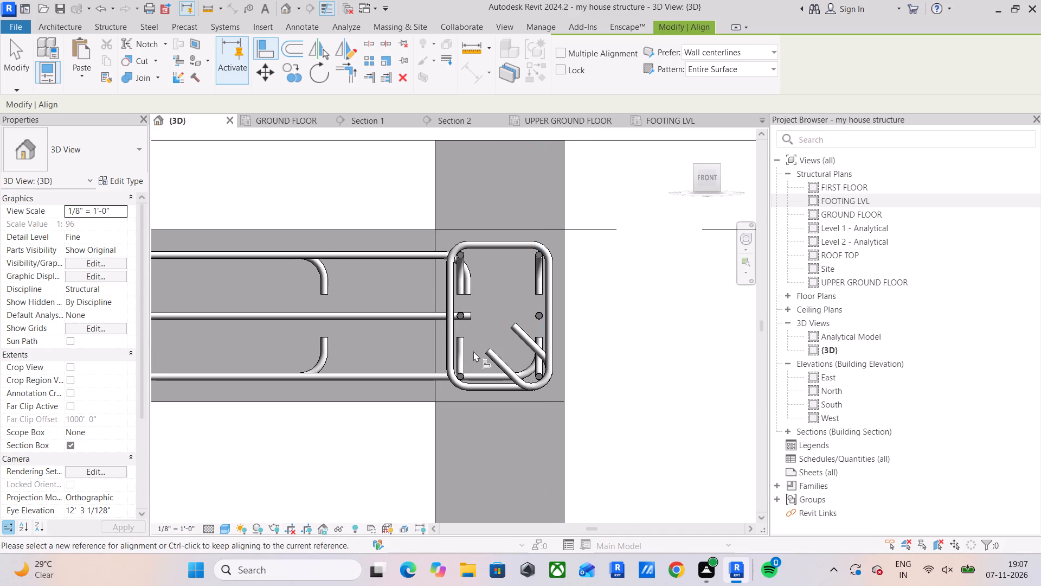
# Align the remaining three hooked bar ends of the first-floor 8–9 bay with the outer hook faces at the grid 9 column's far side.
pyautogui.scroll(4, 534, 351)
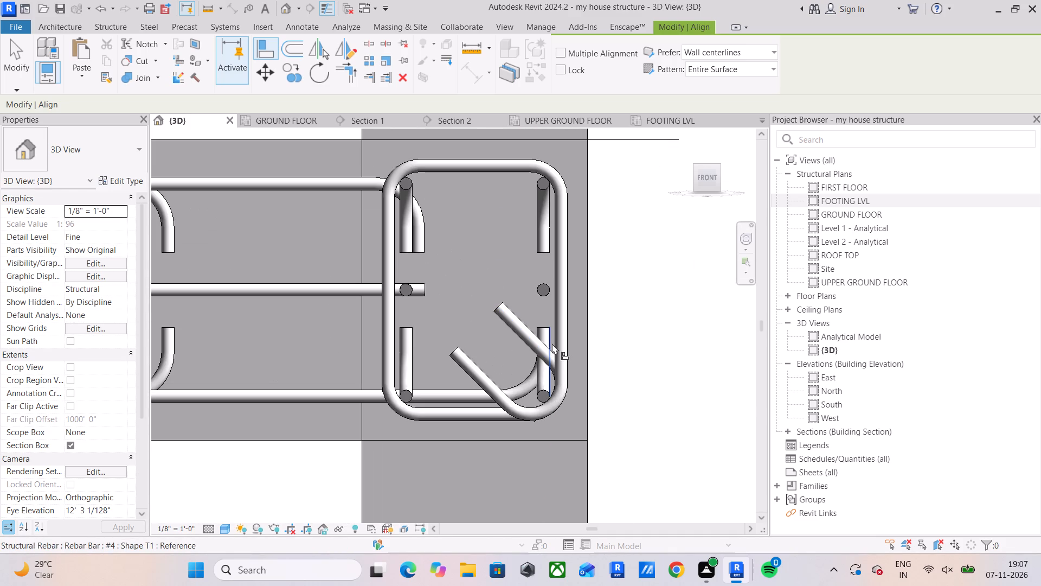
pyautogui.click(552, 343)
pyautogui.click(422, 233)
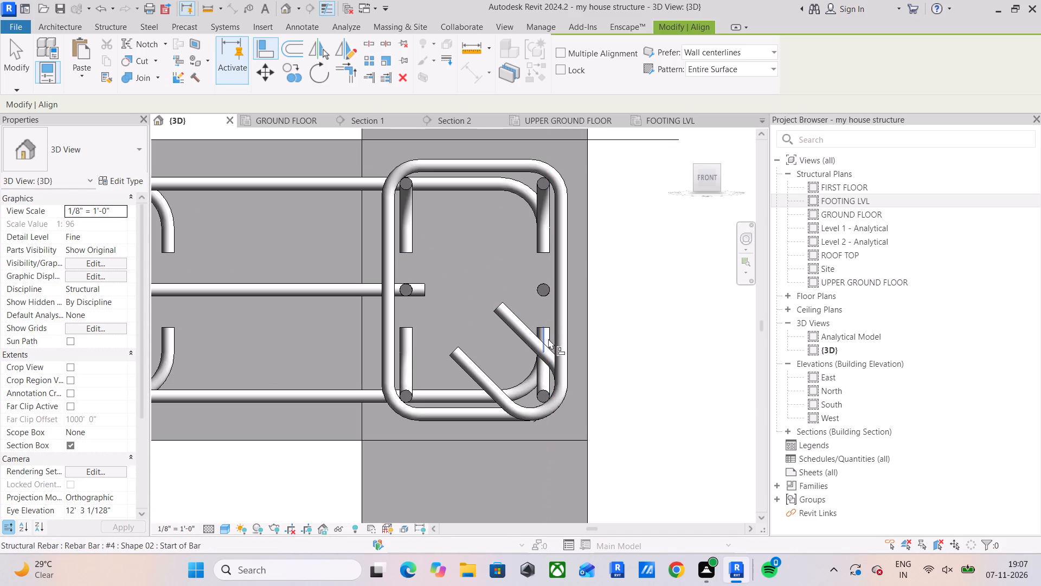
pyautogui.moveTo(551, 338); pyautogui.dragTo(547, 338)
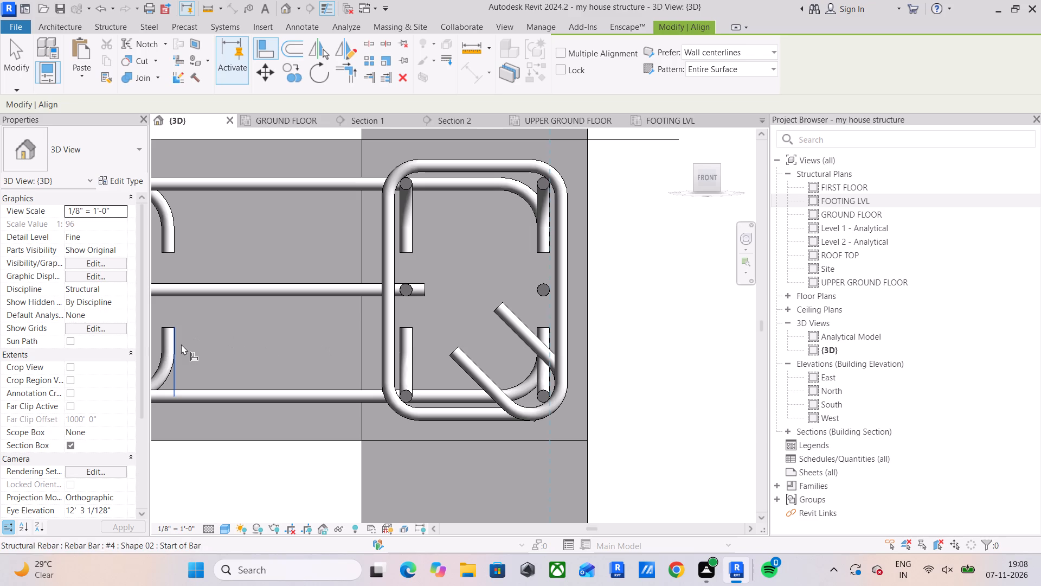
pyautogui.click(178, 344)
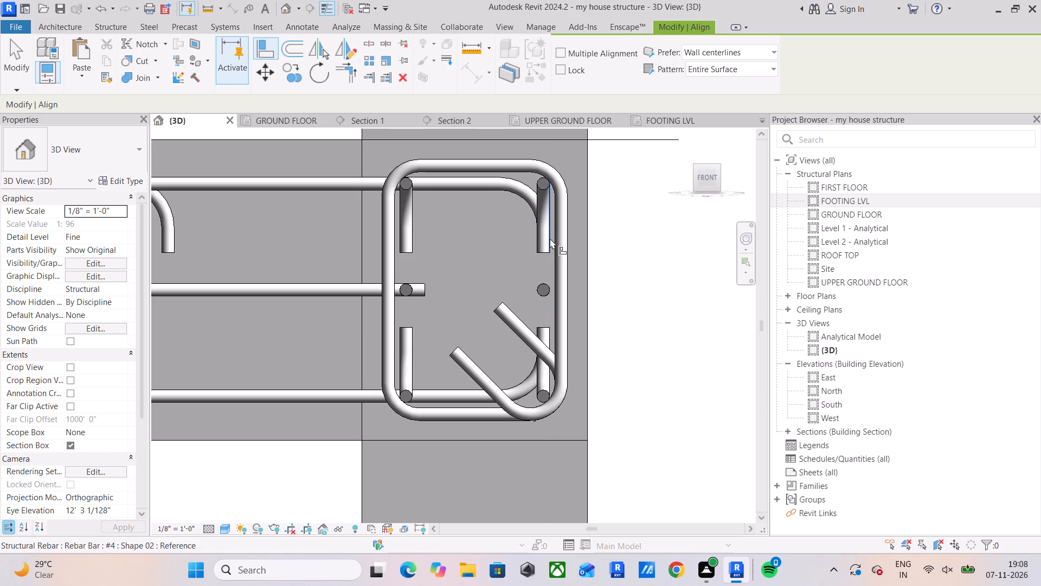
pyautogui.click(550, 238)
pyautogui.click(176, 239)
# Align the nearer straight middle bar end of the first-floor 8–9 bay with the outer hook face at the grid 9 column.
pyautogui.scroll(-3, 283, 295)
pyautogui.moveTo(299, 295); pyautogui.dragTo(397, 347, button='middle')
pyautogui.scroll(3, 555, 307)
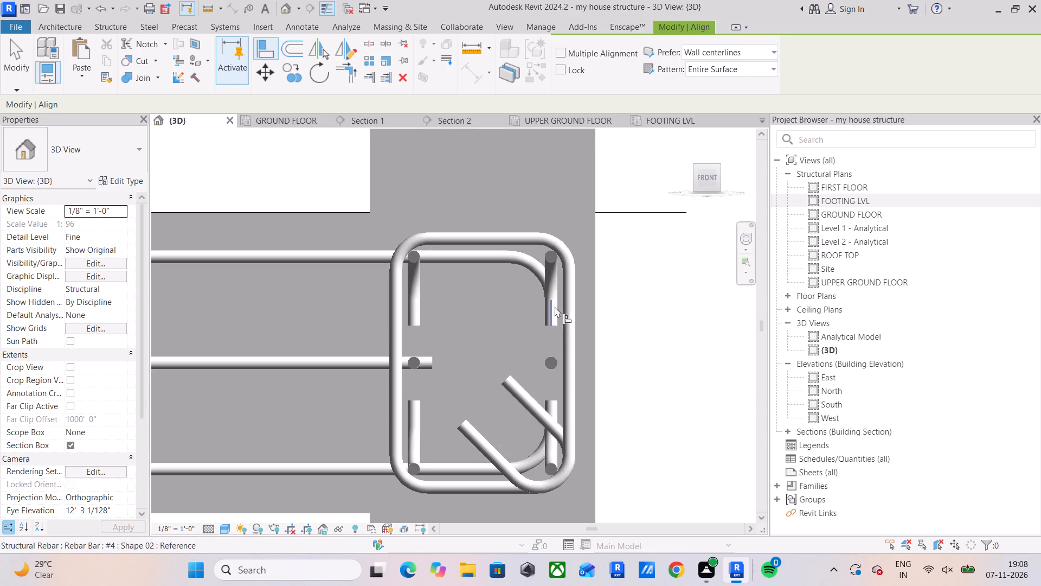
pyautogui.click(557, 310)
pyautogui.click(436, 363)
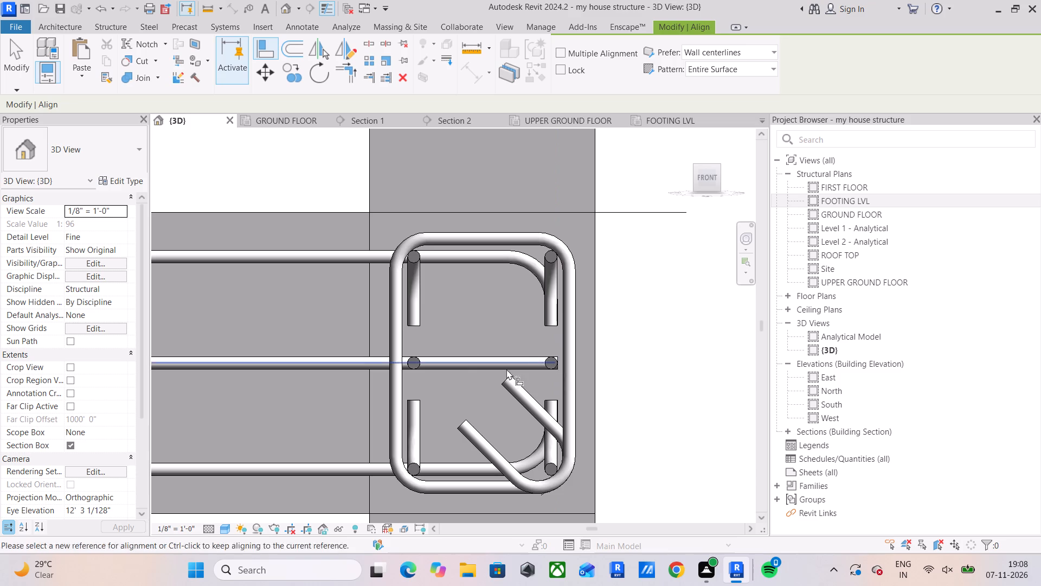
# Return the 3D view to Front and set its visual style to Wireframe.
pyautogui.keyDown('shift'); pyautogui.moveTo(462, 377); pyautogui.dragTo(472, 374, button='middle'); pyautogui.keyUp('shift')
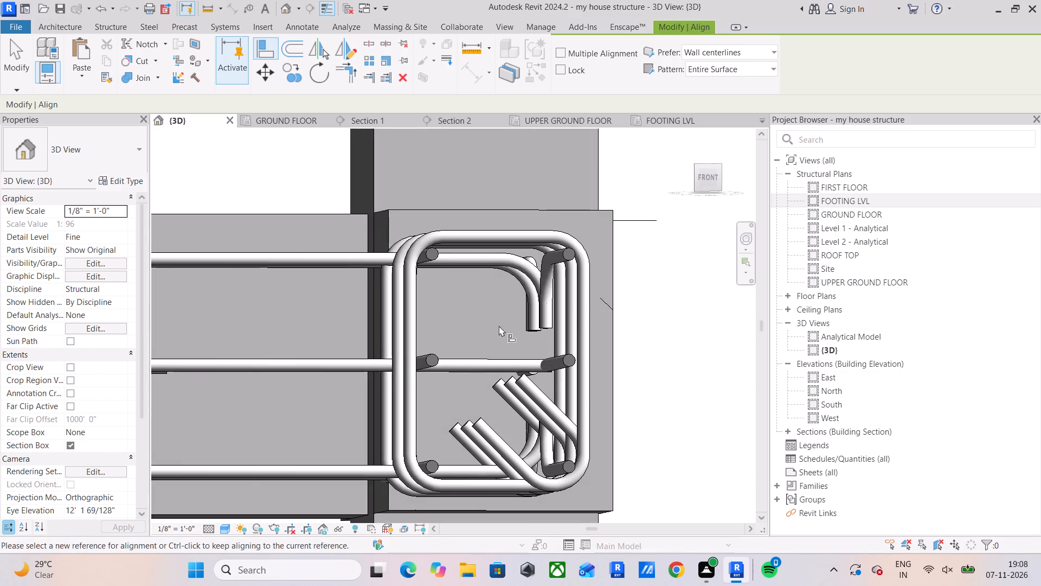
pyautogui.press('Escape')
pyautogui.moveTo(506, 362); pyautogui.dragTo(523, 355)
pyautogui.click(714, 182)
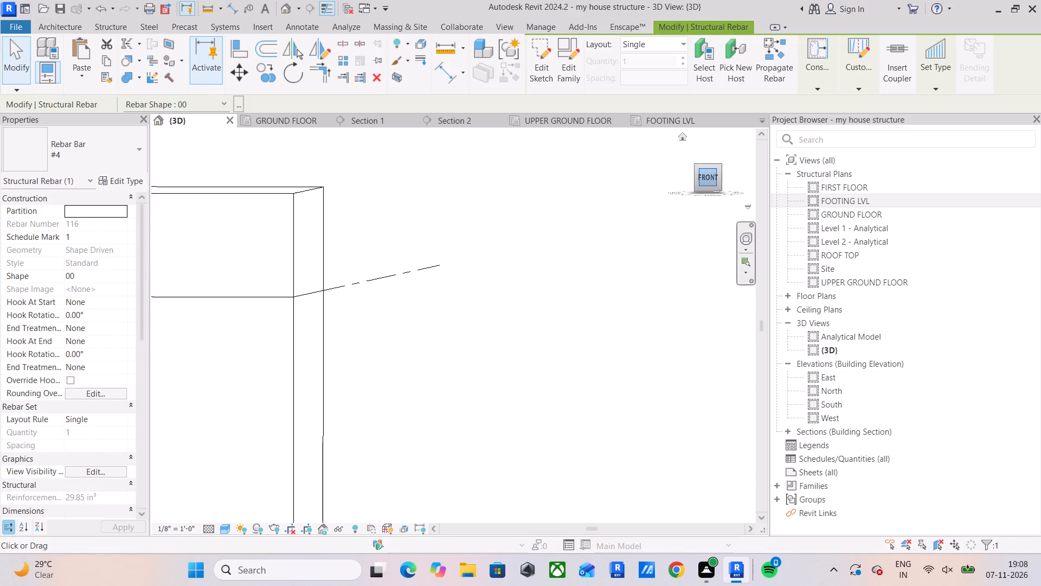
pyautogui.click(226, 531)
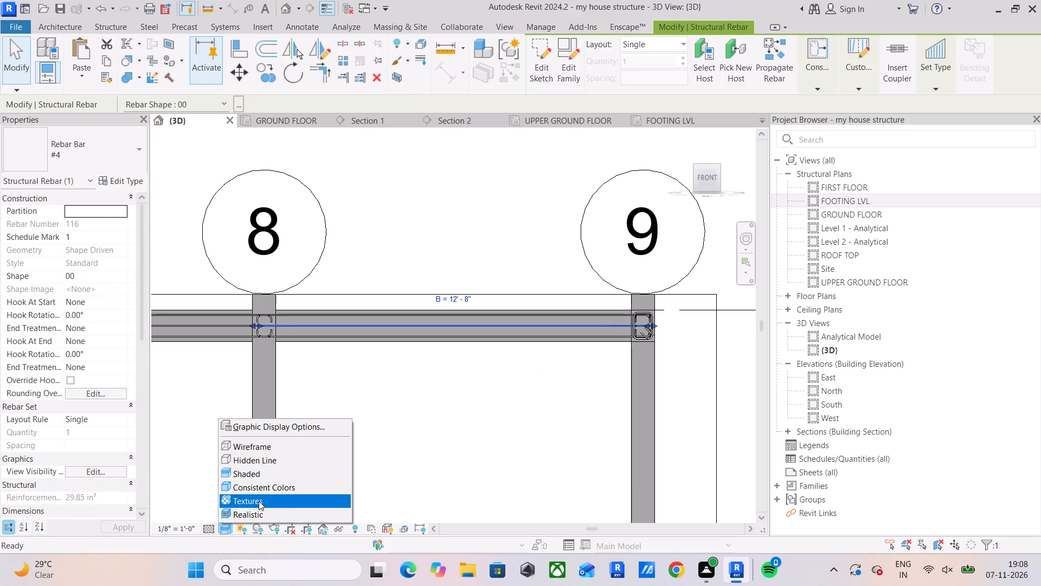
pyautogui.click(273, 449)
# Align the other straight middle bar end of the first-floor 8–9 bay with the extended bar's end at the grid 9 column.
pyautogui.scroll(8, 600, 302)
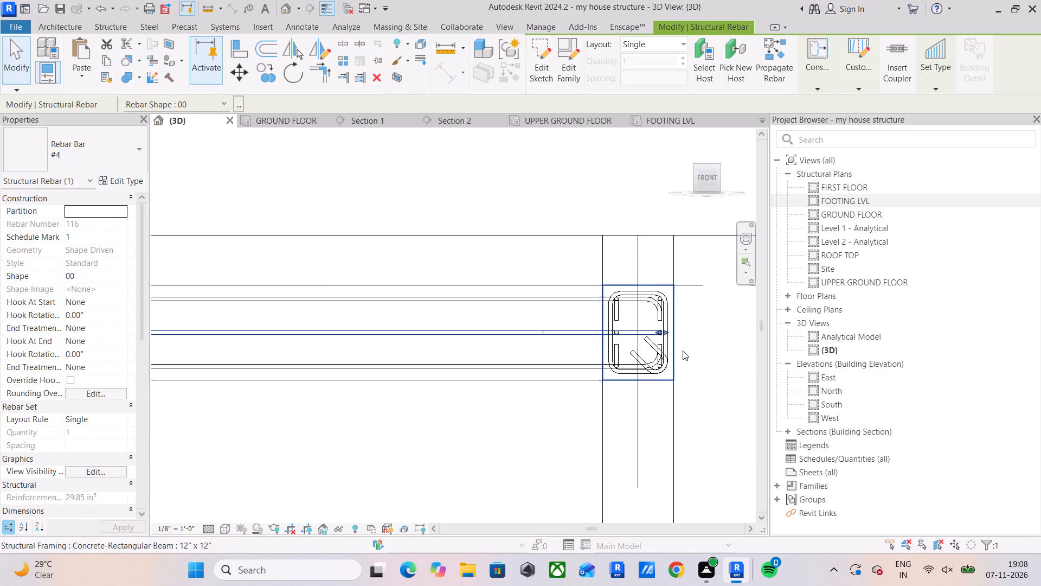
pyautogui.moveTo(683, 351); pyautogui.dragTo(566, 391, button='middle')
pyautogui.scroll(4, 573, 350)
pyautogui.moveTo(239, 50); pyautogui.dragTo(244, 60)
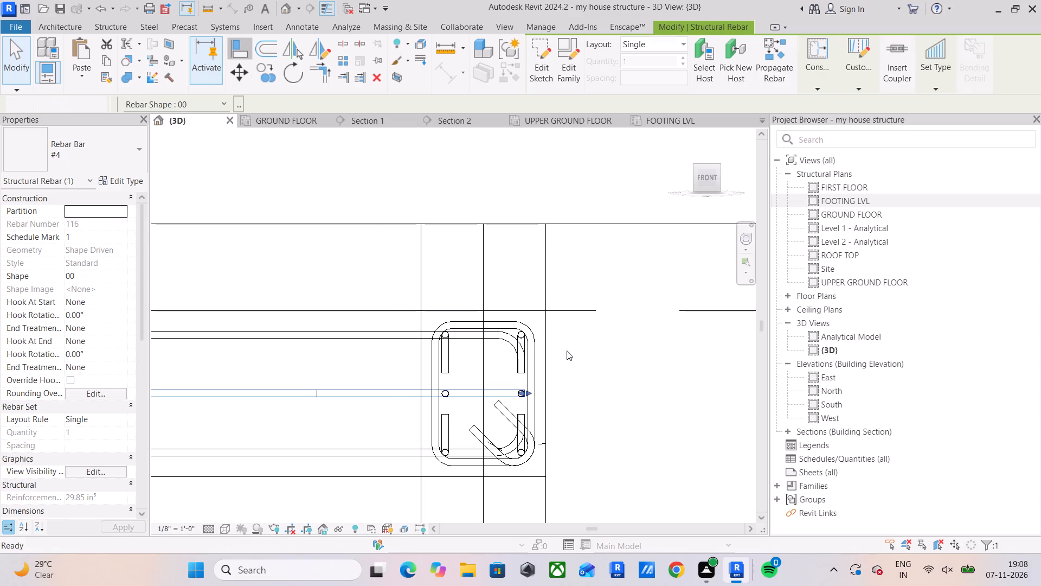
pyautogui.scroll(5, 574, 355)
pyautogui.scroll(4, 494, 445)
pyautogui.click(459, 430)
pyautogui.scroll(-4, 450, 436)
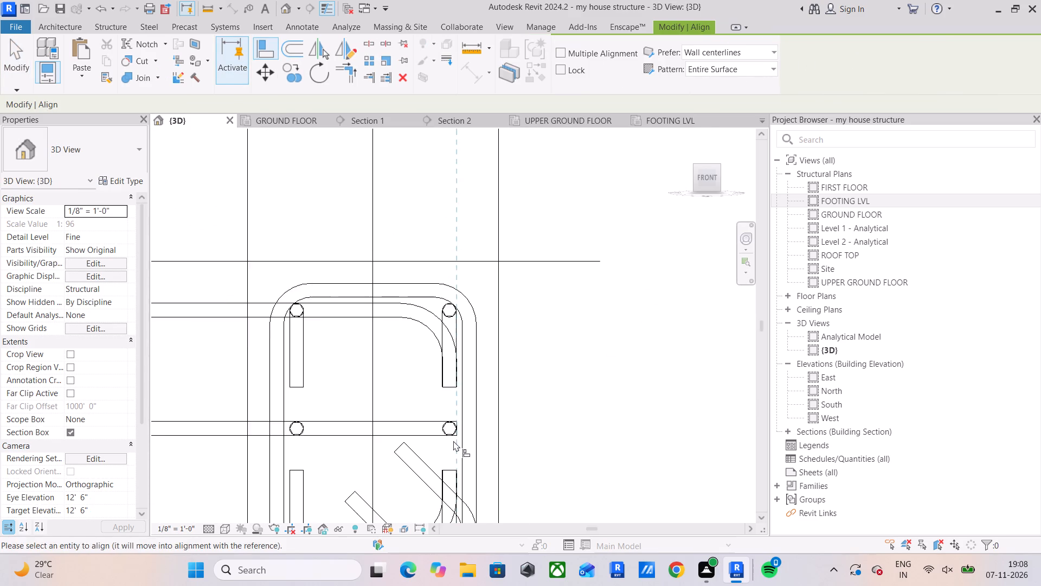
pyautogui.moveTo(458, 443); pyautogui.dragTo(632, 437, button='middle')
pyautogui.scroll(1, 632, 437)
pyautogui.scroll(-4, 215, 427)
pyautogui.moveTo(246, 434); pyautogui.dragTo(311, 437, button='middle')
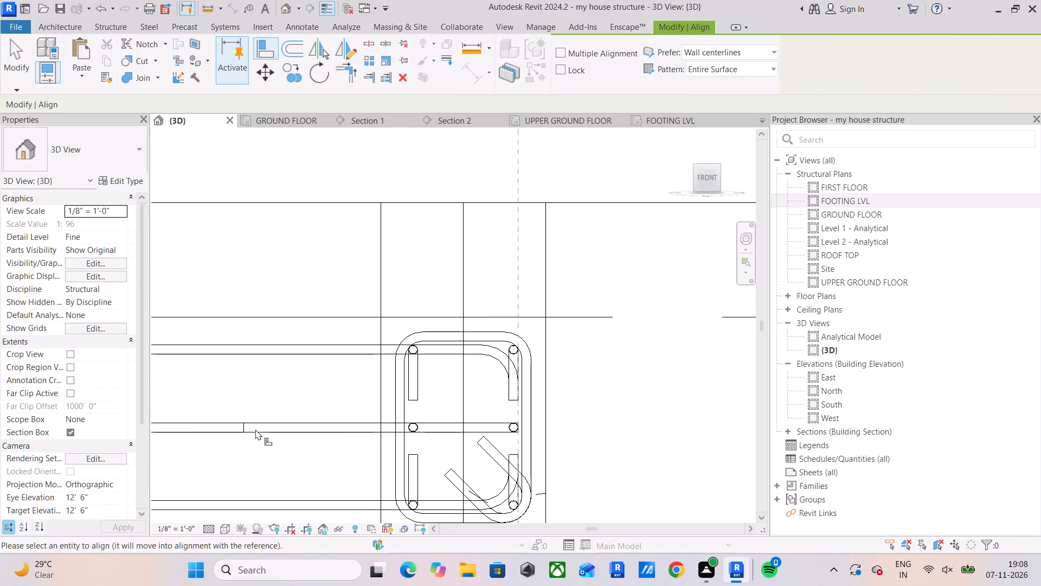
pyautogui.click(246, 429)
pyautogui.scroll(-4, 397, 466)
pyautogui.moveTo(401, 464); pyautogui.dragTo(566, 430, button='middle')
pyautogui.press('Escape')
pyautogui.press('Escape')
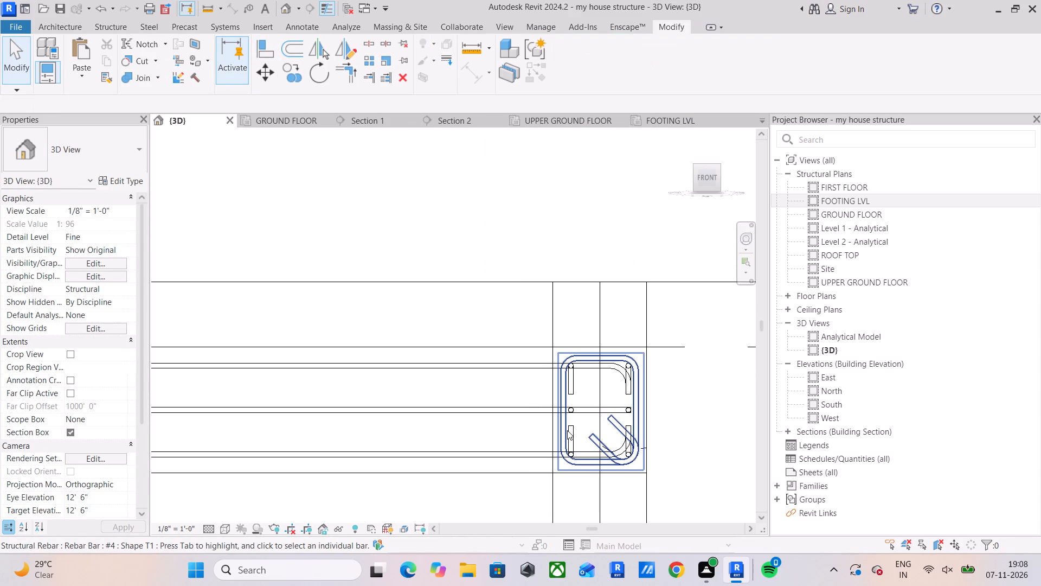
# At the first-floor grid 8 column, align both straight middle bar ends of the 10–8 bay with that bay's outer hook face.
pyautogui.scroll(-11, 567, 432)
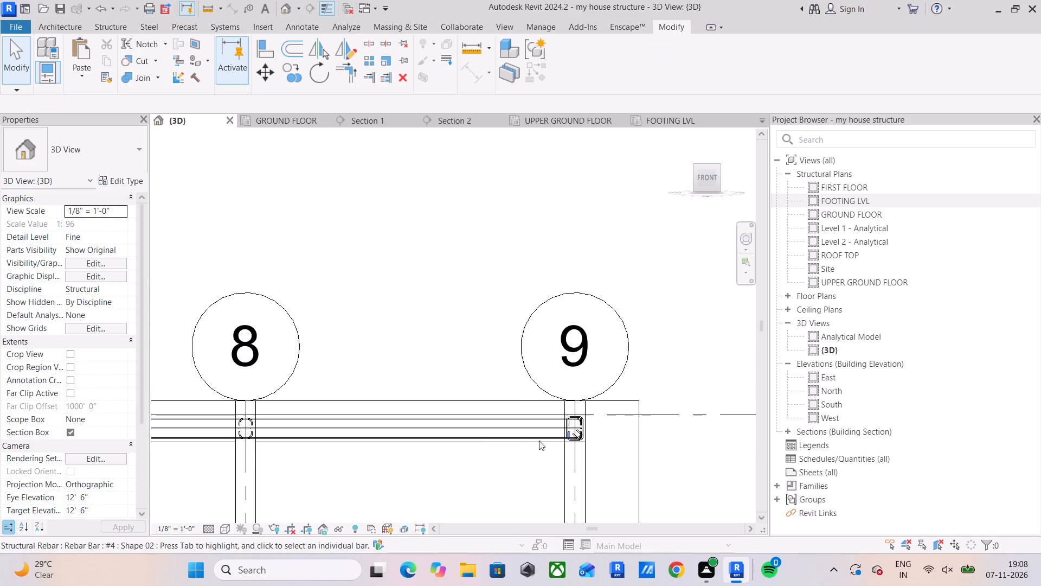
pyautogui.moveTo(475, 437); pyautogui.dragTo(523, 437, button='middle')
pyautogui.scroll(5, 281, 436)
pyautogui.scroll(5, 341, 434)
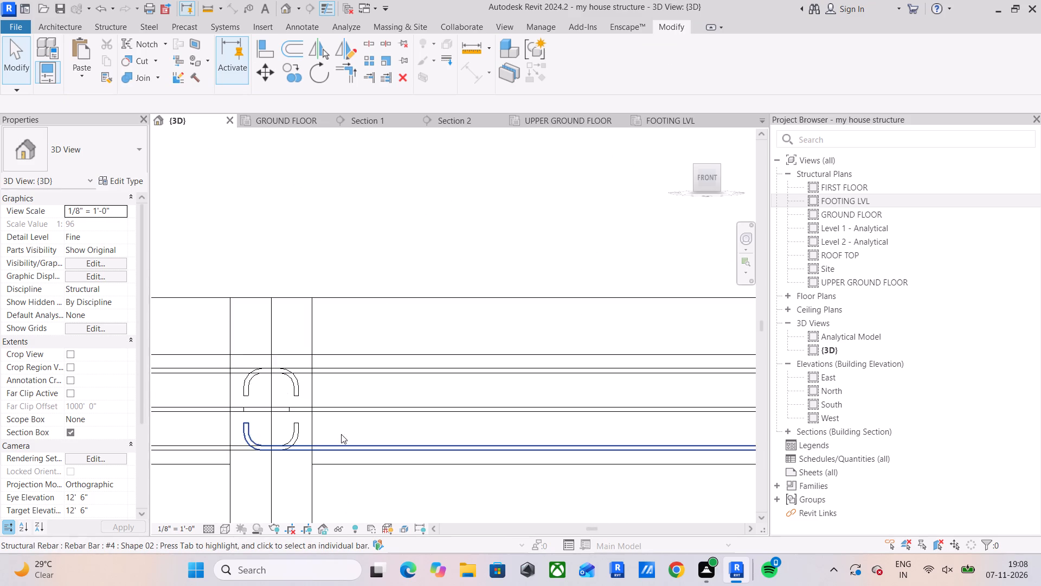
pyautogui.scroll(-9, 342, 434)
pyautogui.scroll(11, 335, 436)
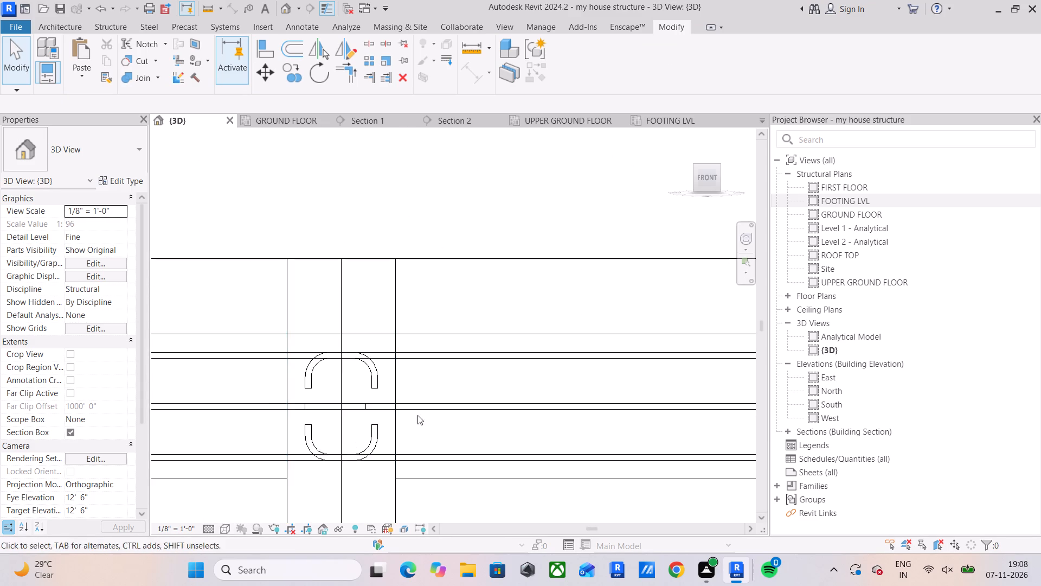
pyautogui.scroll(4, 417, 407)
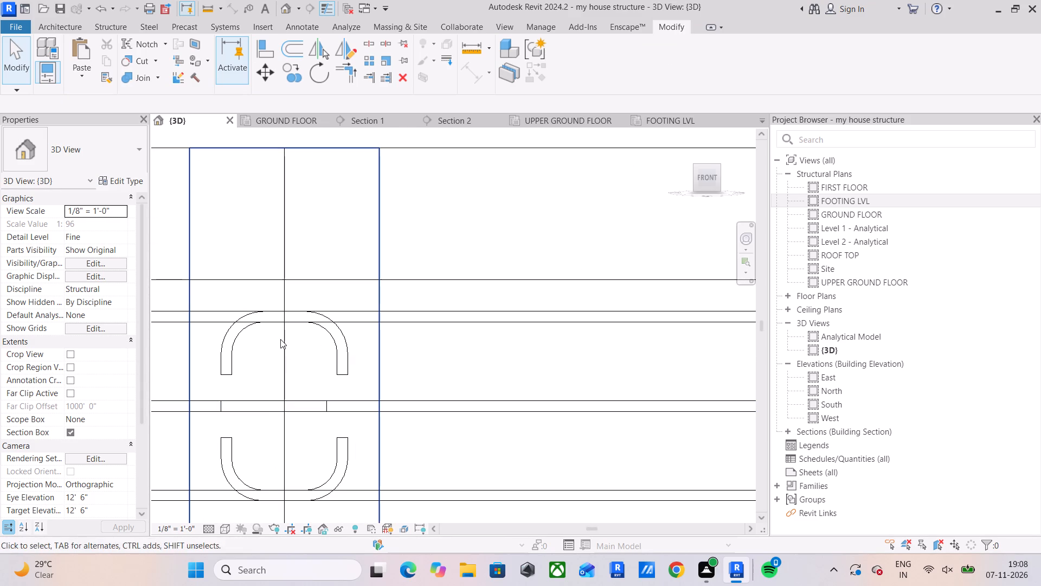
pyautogui.click(267, 59)
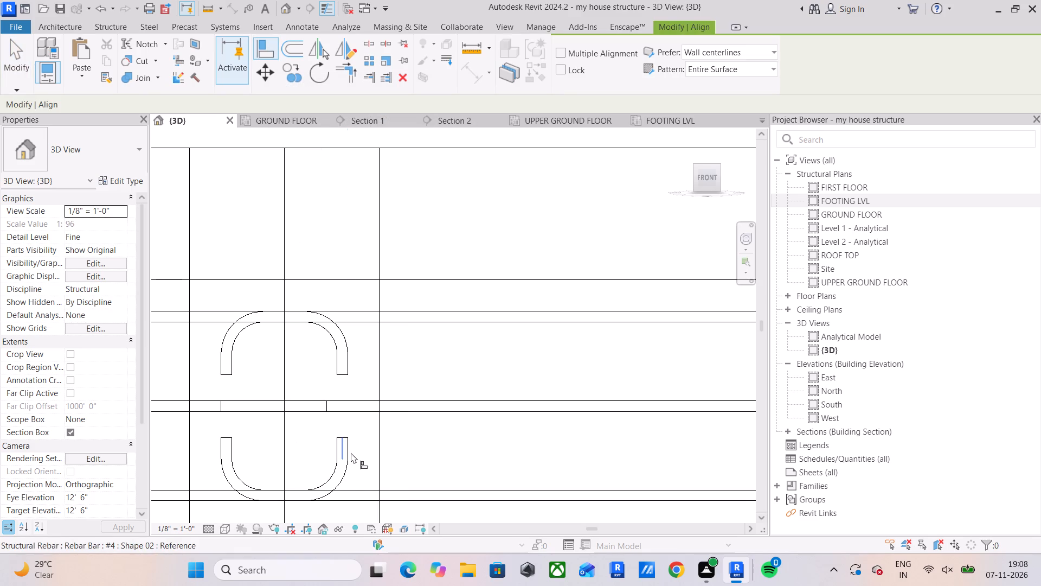
pyautogui.click(351, 453)
pyautogui.click(322, 407)
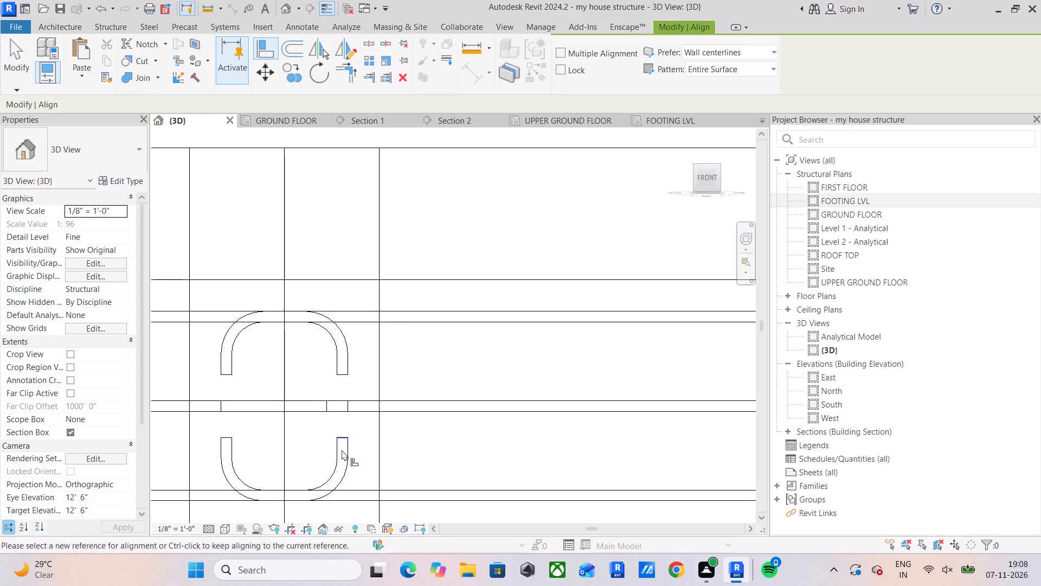
pyautogui.click(349, 456)
pyautogui.click(322, 403)
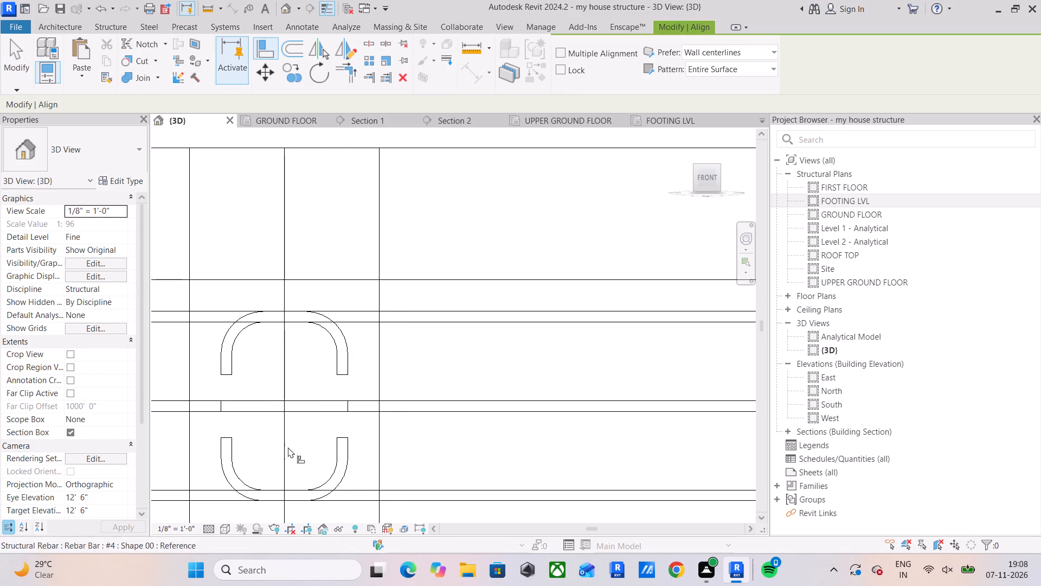
pyautogui.click(22, 61)
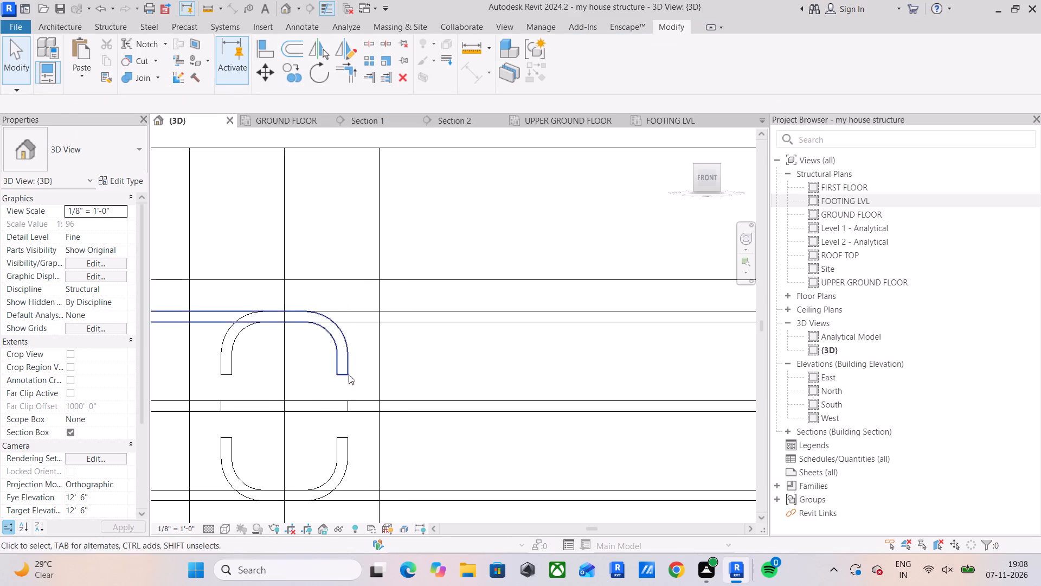
# Examine the first-floor bar ends at the grid 9 column and along the 10–8–9 beam line.
pyautogui.scroll(-9, 392, 398)
pyautogui.moveTo(545, 437); pyautogui.dragTo(194, 424, button='middle')
pyautogui.scroll(1, 192, 424)
pyautogui.scroll(-5, 370, 435)
pyautogui.moveTo(436, 434); pyautogui.dragTo(217, 434, button='middle')
pyautogui.scroll(4, 464, 409)
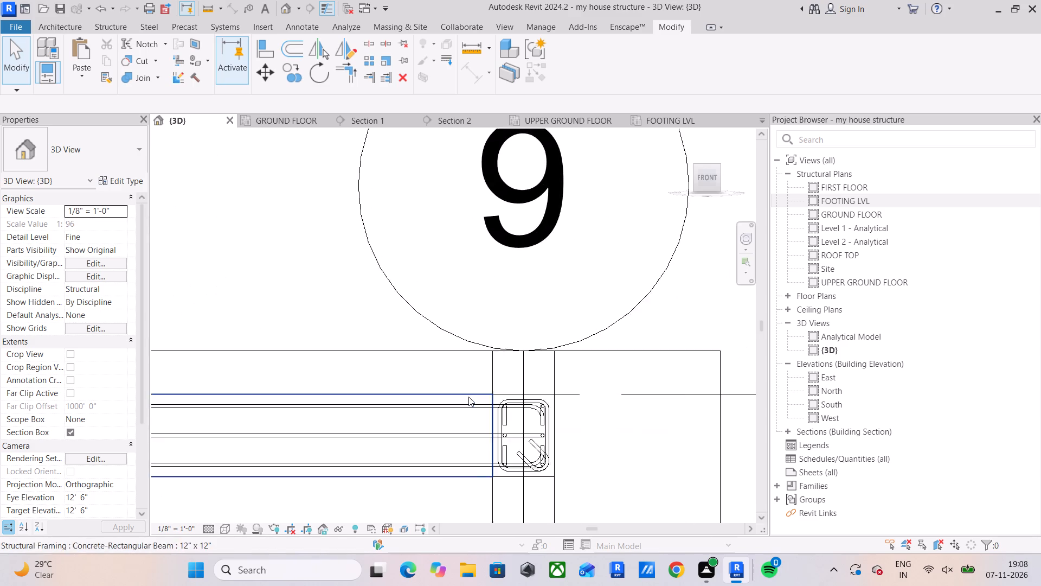
pyautogui.scroll(10, 468, 397)
pyautogui.scroll(-4, 584, 441)
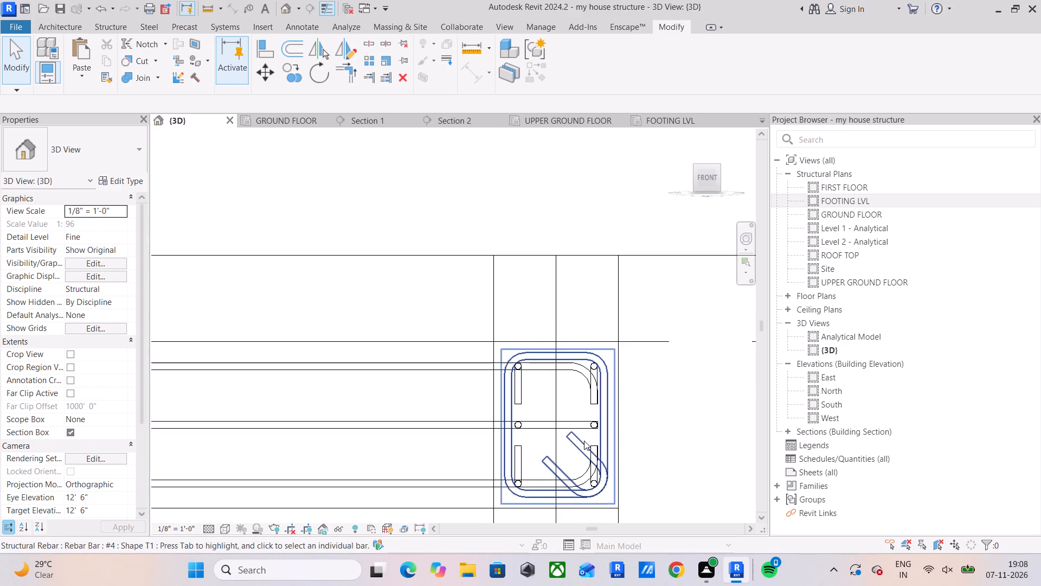
pyautogui.scroll(-6, 584, 441)
pyautogui.moveTo(585, 443); pyautogui.dragTo(597, 280, button='middle')
pyautogui.scroll(1, 598, 278)
pyautogui.scroll(-10, 618, 332)
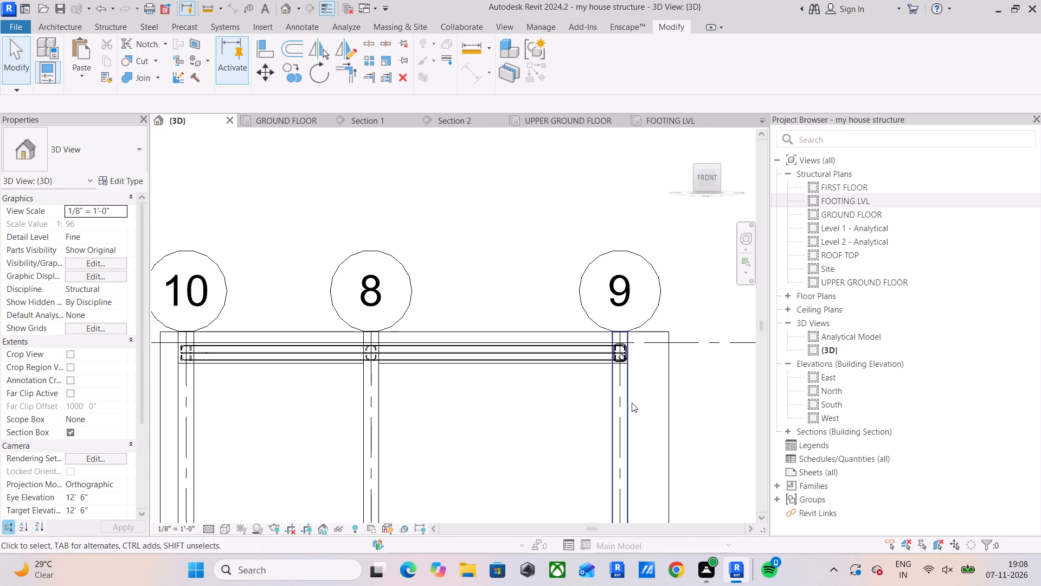
# Set the 3D view's visual style back to Shaded.
pyautogui.moveTo(648, 301); pyautogui.dragTo(648, 256, button='middle')
pyautogui.click(222, 524)
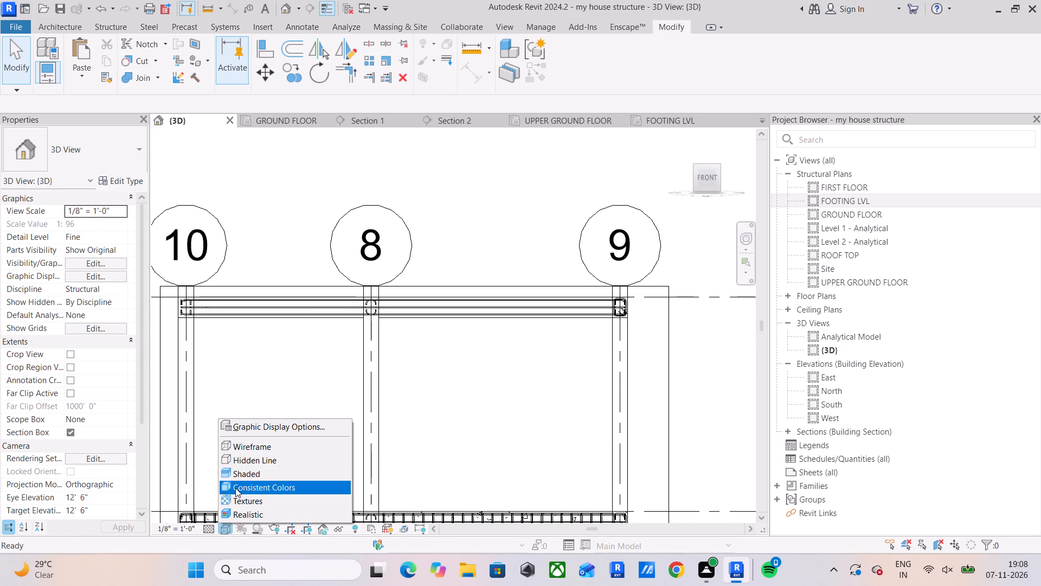
pyautogui.click(239, 478)
# Copy the 8–9 bay stirrup set from the upper-ground-floor beam 2'-6" down into the ground-floor beam, using the grid 8 column corner.
pyautogui.scroll(-1, 371, 501)
pyautogui.moveTo(376, 489); pyautogui.dragTo(371, 409, button='middle')
pyautogui.scroll(5, 420, 462)
pyautogui.scroll(2, 340, 407)
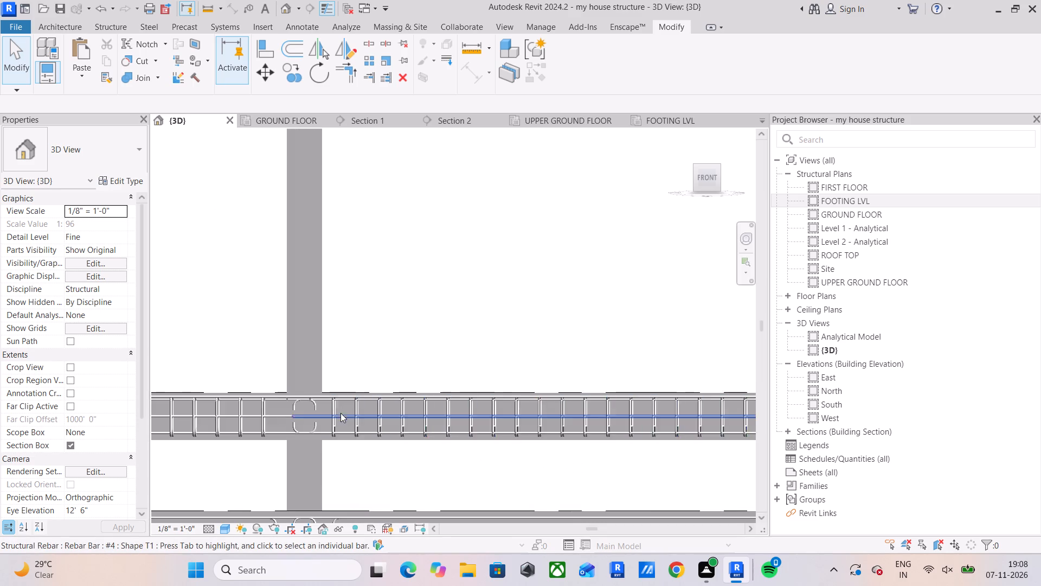
pyautogui.click(327, 410)
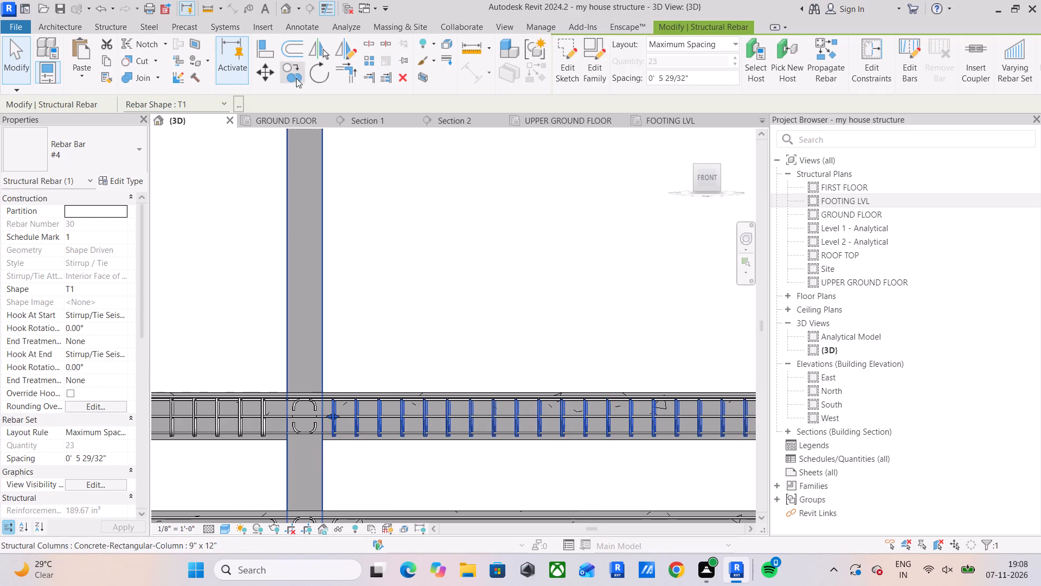
pyautogui.click(284, 67)
pyautogui.moveTo(321, 441); pyautogui.dragTo(323, 451)
pyautogui.scroll(-3, 337, 485)
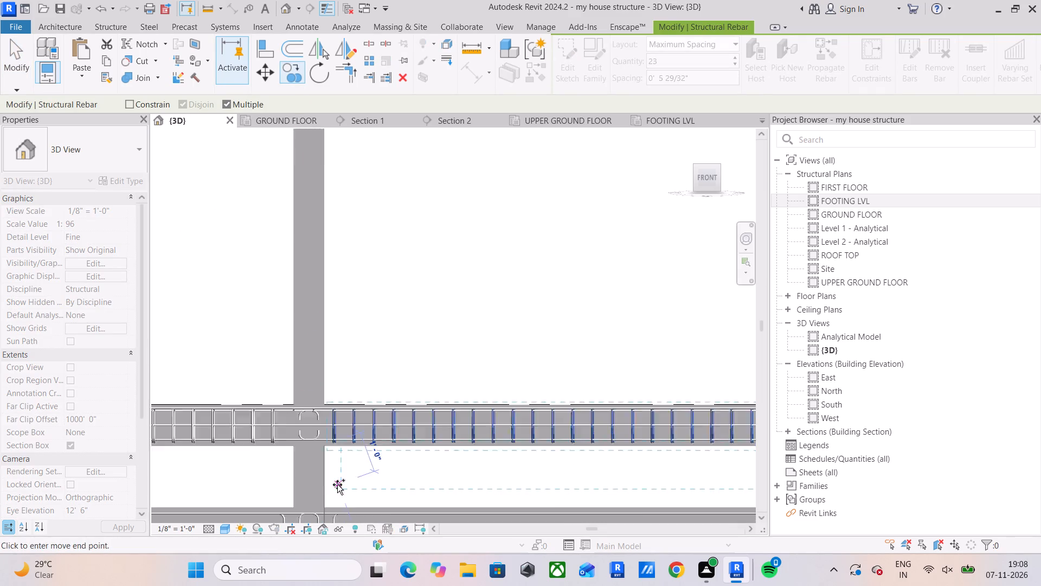
pyautogui.scroll(-1, 337, 485)
pyautogui.moveTo(337, 477); pyautogui.dragTo(338, 265, button='middle')
pyautogui.scroll(4, 337, 284)
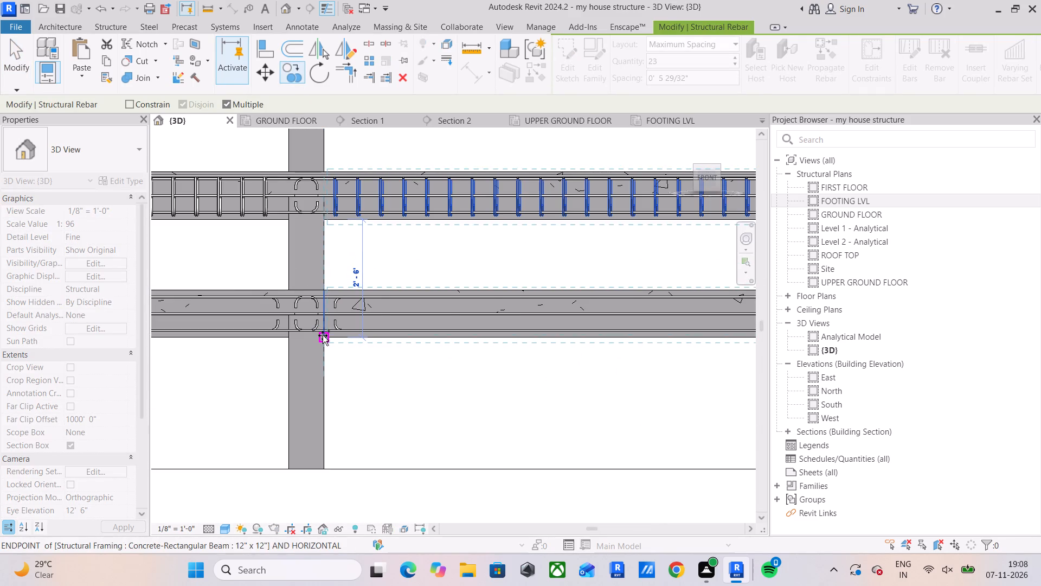
pyautogui.click(323, 335)
# Place another copy of the 8–9 bay stirrup set in the first-floor beam at the grid 8 column face and end copying.
pyautogui.scroll(-8, 325, 289)
pyautogui.moveTo(340, 263); pyautogui.dragTo(370, 569, button='middle')
pyautogui.scroll(4, 374, 423)
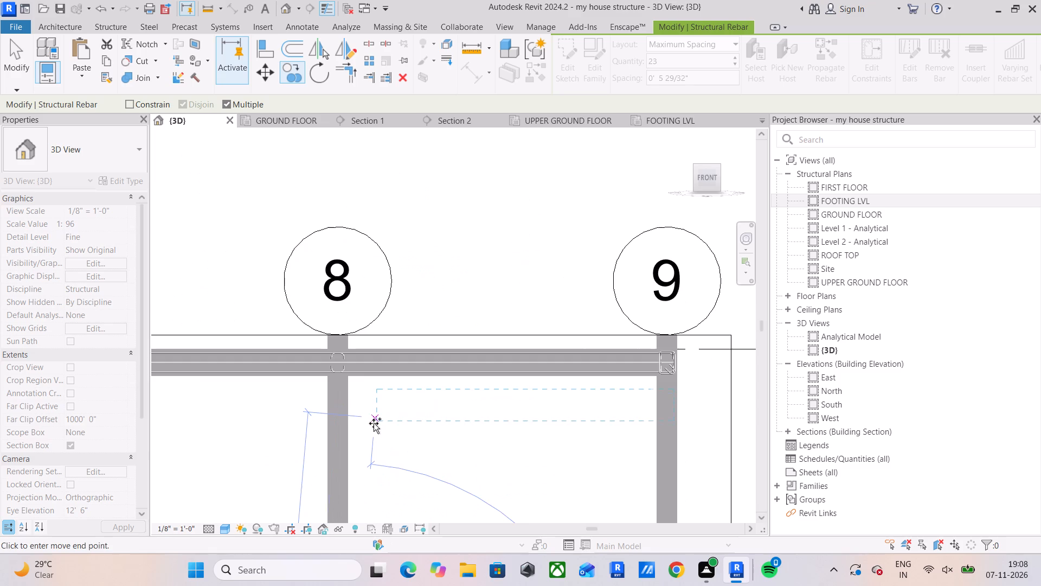
pyautogui.scroll(3, 353, 401)
pyautogui.click(346, 361)
pyautogui.scroll(-4, 365, 424)
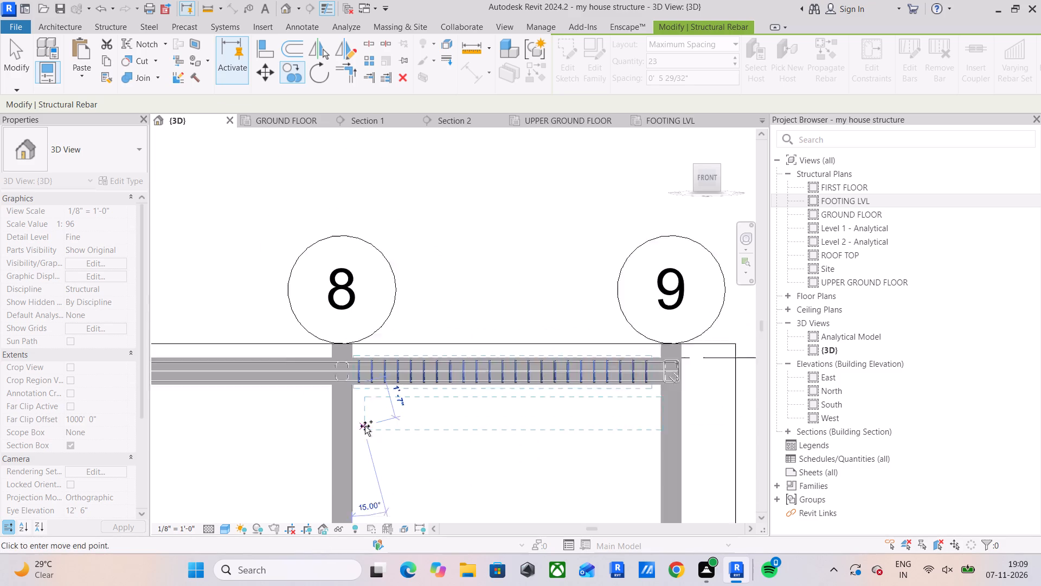
pyautogui.moveTo(365, 426); pyautogui.dragTo(411, 318, button='middle')
pyautogui.scroll(-1, 448, 381)
pyautogui.moveTo(448, 382); pyautogui.dragTo(519, 267, button='middle')
pyautogui.press('Escape')
# Copy the 10–8 bay stirrup set from the upper-ground-floor beam 2'-6" down into the ground-floor beam at the grid 8 column.
pyautogui.scroll(3, 388, 375)
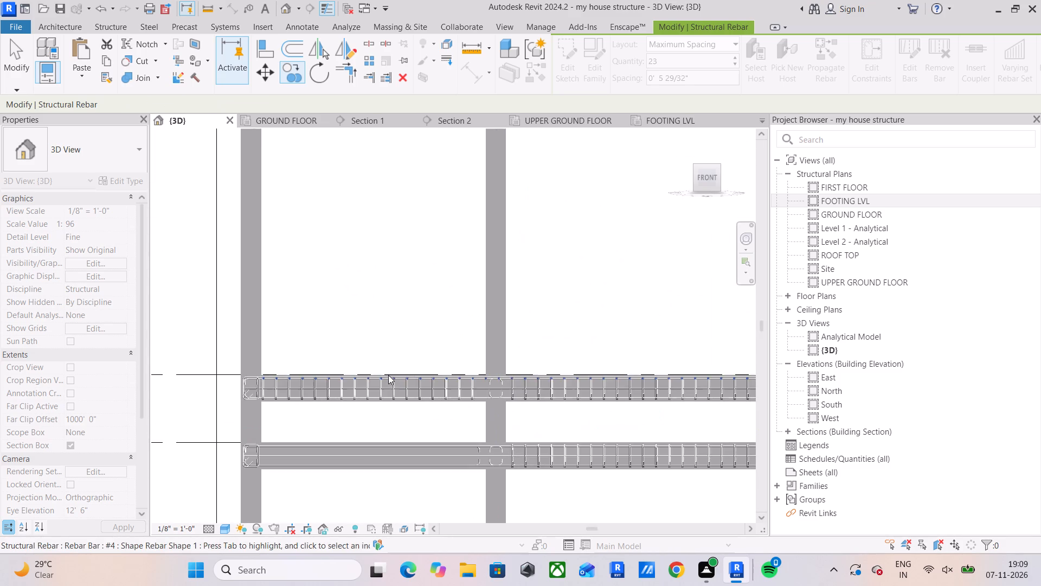
pyautogui.click(402, 385)
pyautogui.press('Escape')
pyautogui.scroll(4, 408, 385)
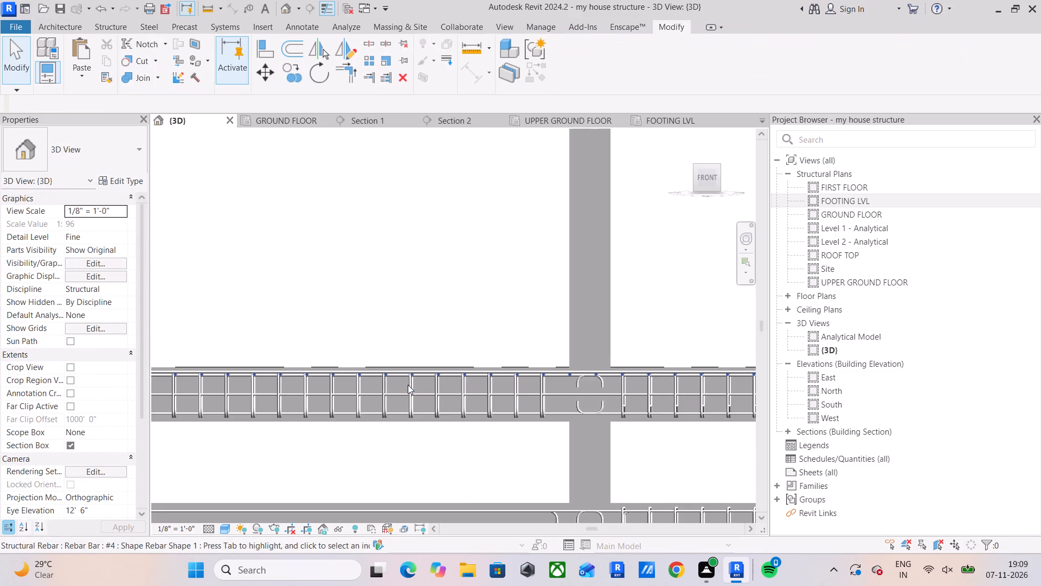
pyautogui.click(408, 385)
pyautogui.click(409, 385)
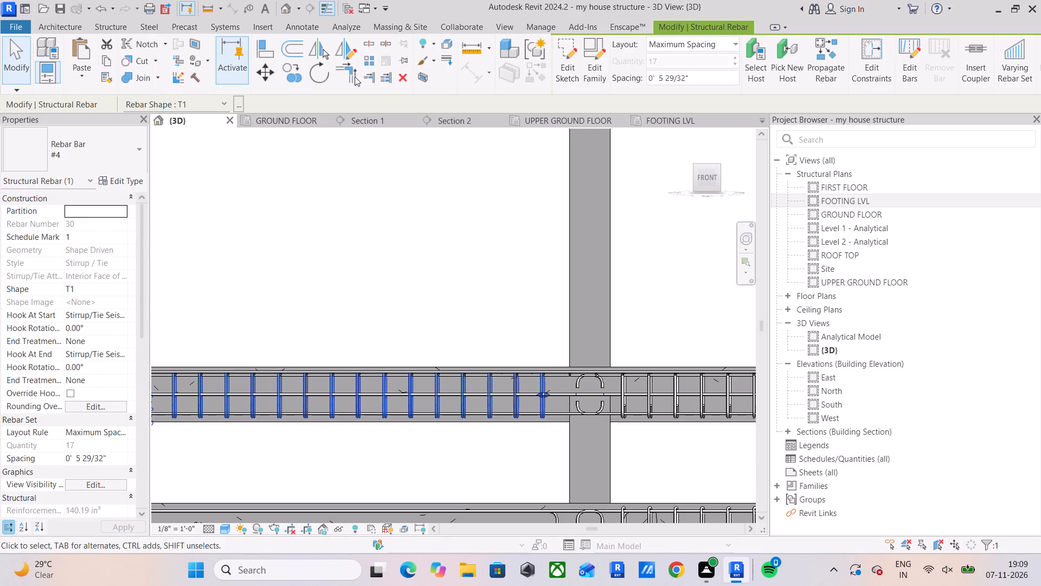
pyautogui.moveTo(298, 73); pyautogui.dragTo(299, 79)
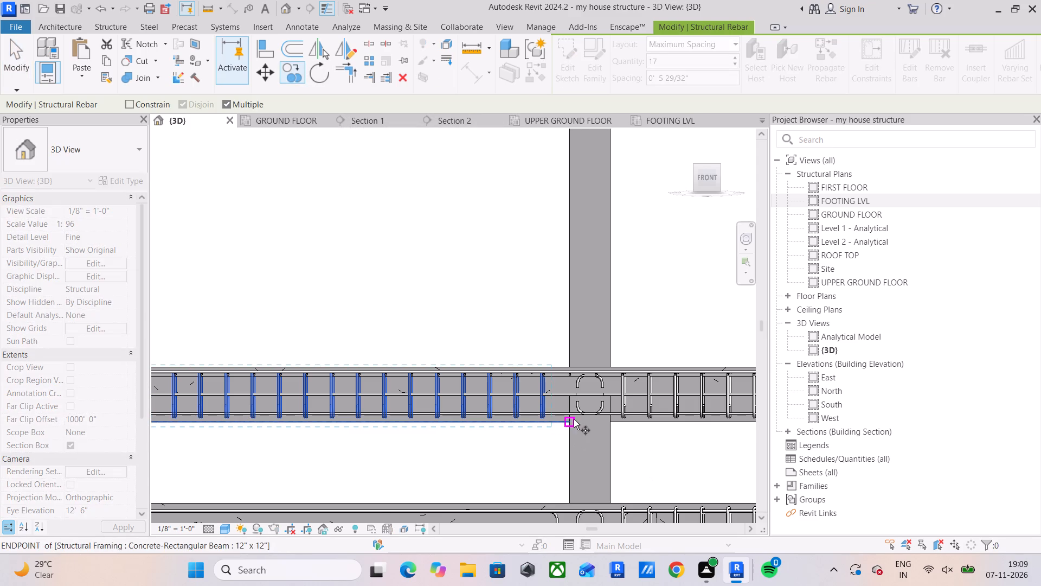
pyautogui.moveTo(574, 419); pyautogui.dragTo(574, 425)
pyautogui.moveTo(565, 504); pyautogui.dragTo(566, 323, button='middle')
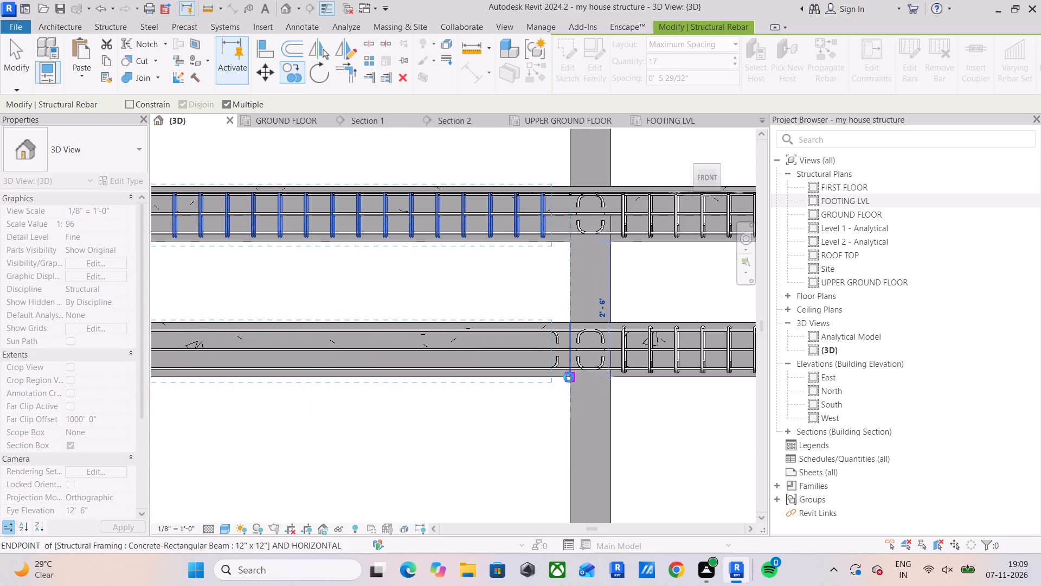
pyautogui.click(569, 377)
# Place another copy of the 10–8 bay stirrup set in the first-floor beam at the grid 8 column and end copying.
pyautogui.scroll(-5, 554, 294)
pyautogui.moveTo(568, 298); pyautogui.dragTo(609, 581, button='middle')
pyautogui.scroll(7, 616, 261)
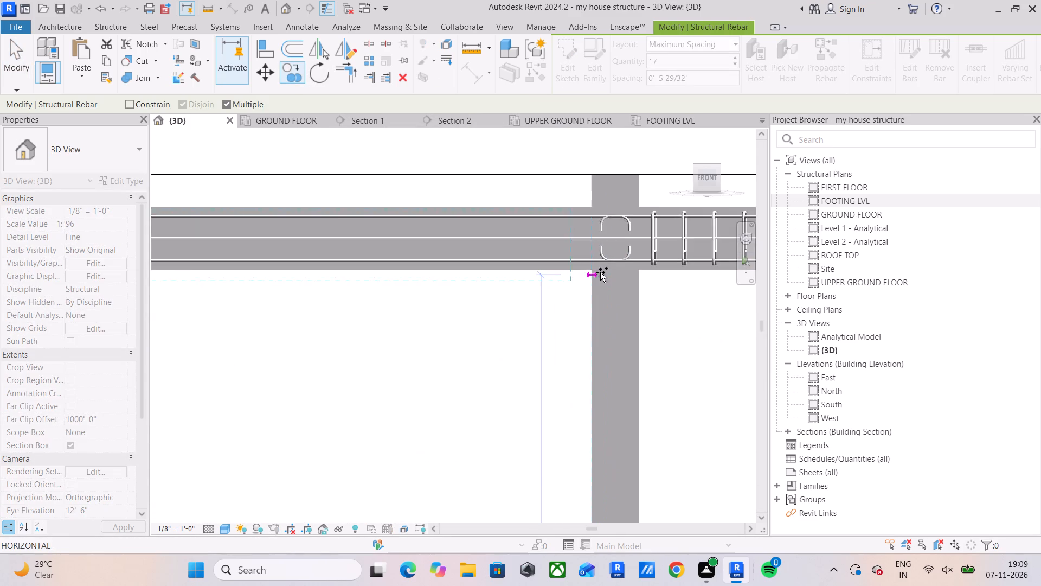
pyautogui.click(589, 270)
pyautogui.scroll(-4, 600, 277)
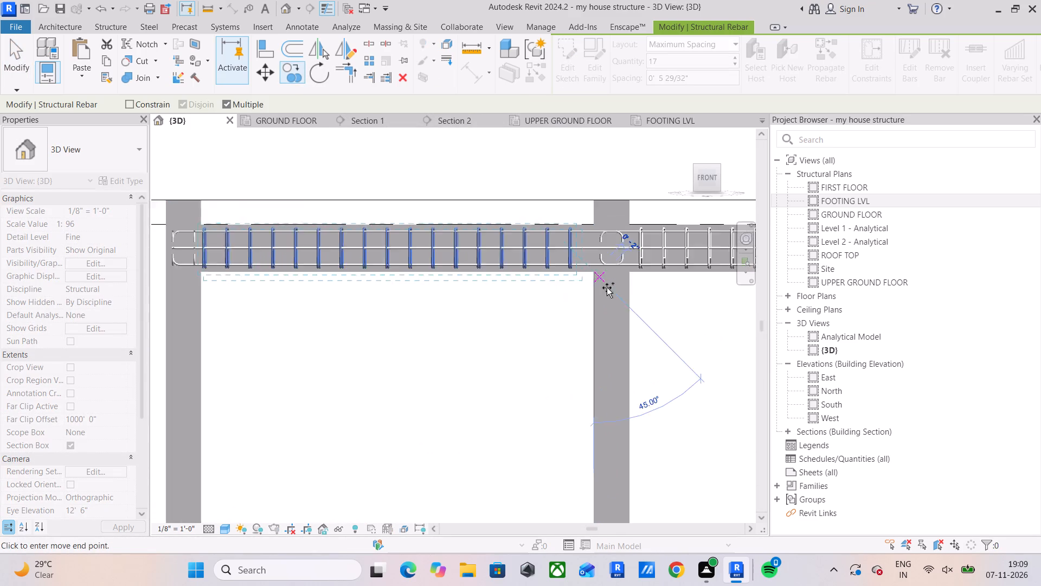
pyautogui.press('Escape')
pyautogui.press('Escape')
# Turn off the section box and show the whole structure at an angle, focusing on the first-floor beams.
pyautogui.scroll(-4, 638, 376)
pyautogui.moveTo(641, 376); pyautogui.dragTo(595, 250, button='middle')
pyautogui.scroll(-3, 605, 341)
pyautogui.moveTo(609, 348); pyautogui.dragTo(556, 282, button='middle')
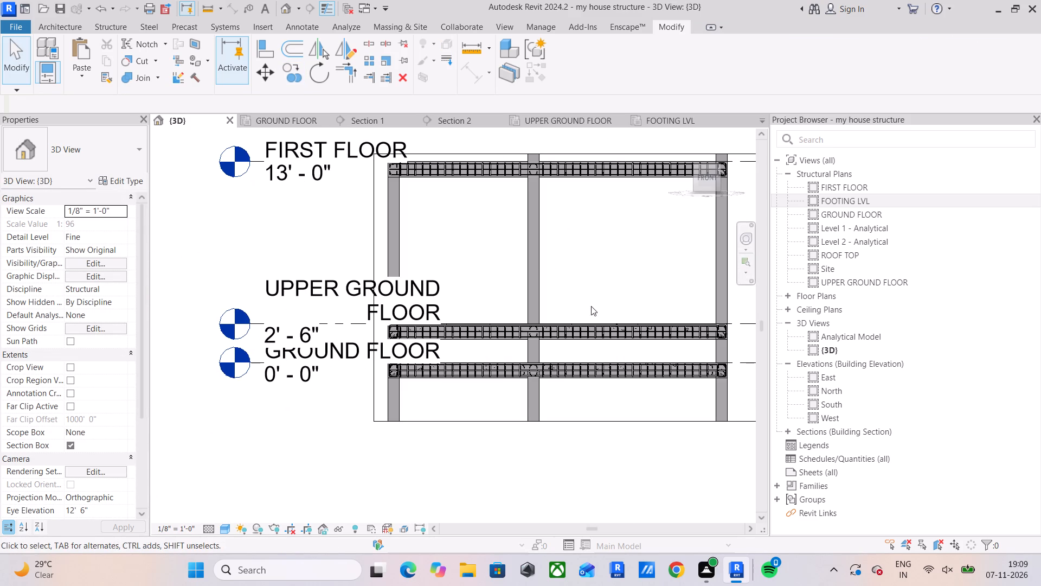
pyautogui.scroll(-3, 591, 306)
pyautogui.moveTo(594, 311); pyautogui.dragTo(568, 345, button='middle')
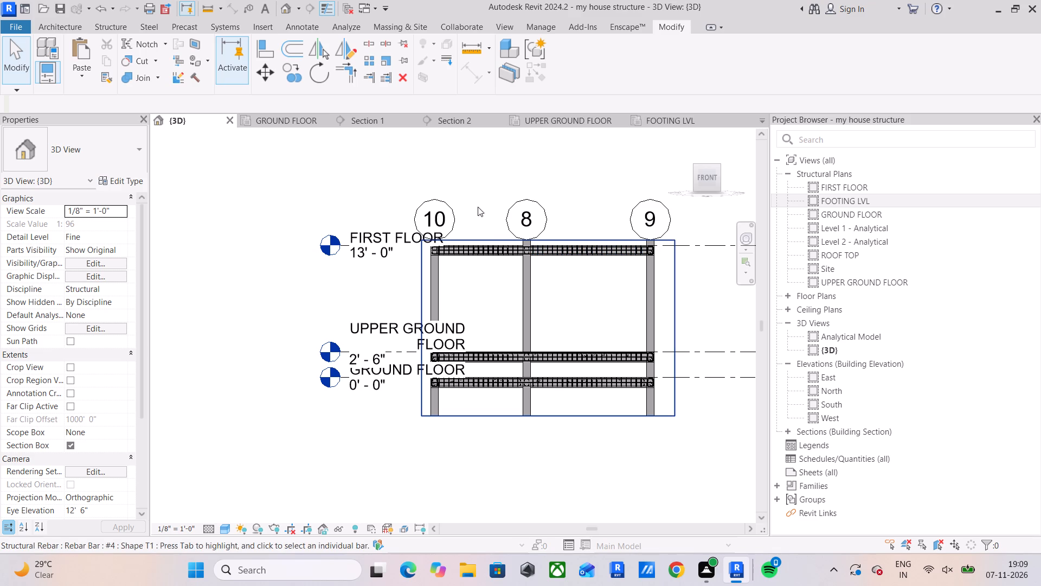
pyautogui.click(70, 448)
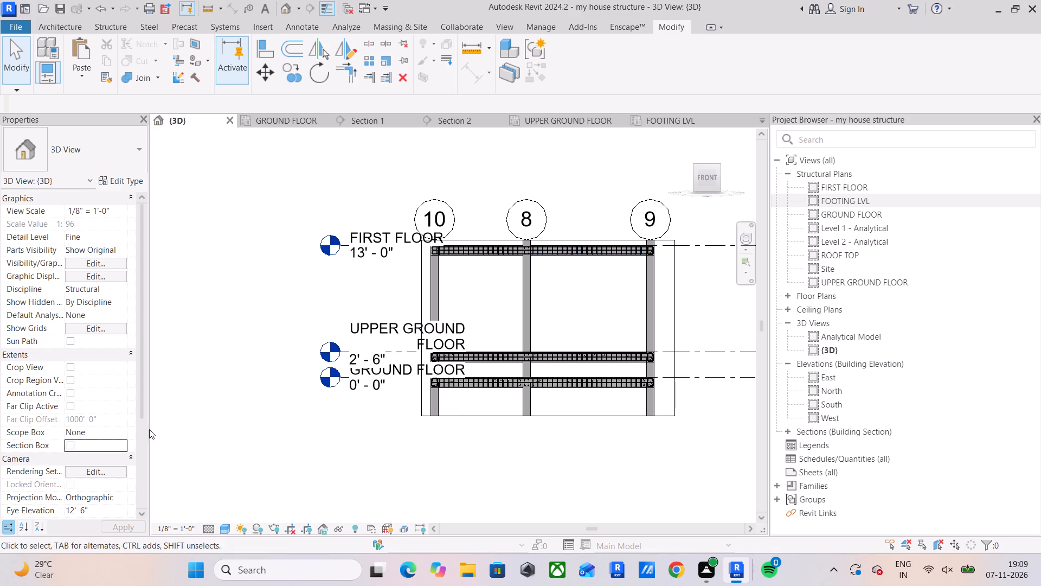
pyautogui.keyDown('shift'); pyautogui.moveTo(486, 407); pyautogui.dragTo(517, 429, button='middle'); pyautogui.keyUp('shift')
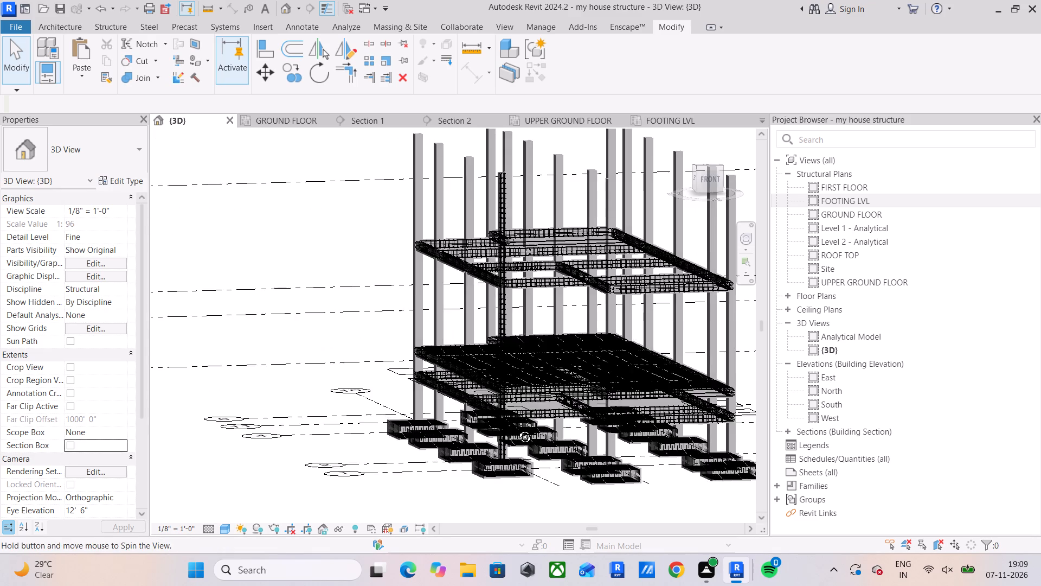
pyautogui.keyDown('shift'); pyautogui.moveTo(517, 429); pyautogui.dragTo(520, 467, button='middle'); pyautogui.keyUp('shift')
pyautogui.scroll(8, 478, 240)
pyautogui.moveTo(504, 274); pyautogui.dragTo(436, 358, button='middle')
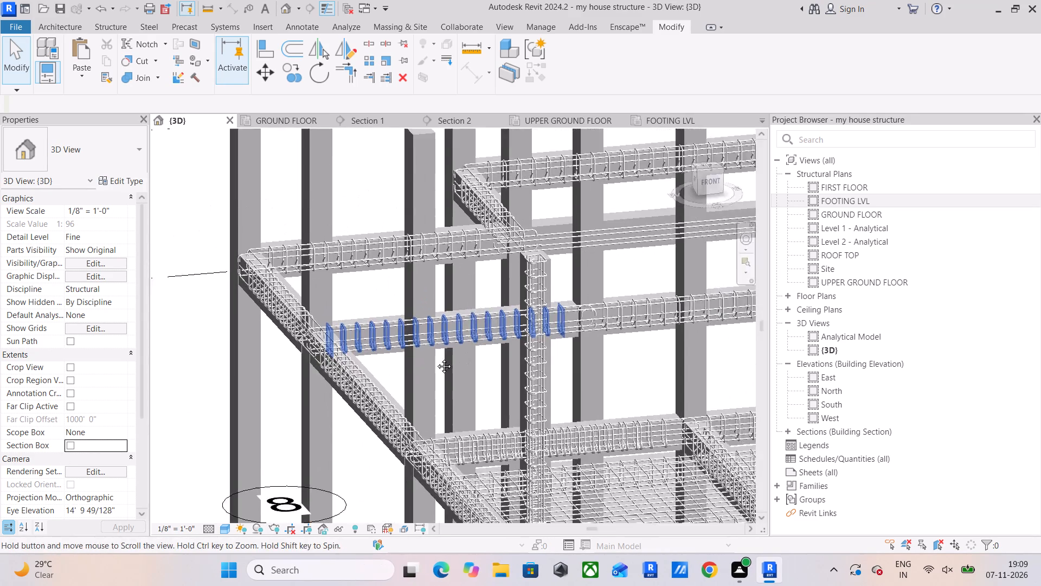
# Isolate the straight middle bar of the first-floor beam without stirrups in a selection box, viewed from the front.
pyautogui.moveTo(436, 358); pyautogui.dragTo(421, 381, button='middle')
pyautogui.scroll(4, 537, 284)
pyautogui.click(571, 295)
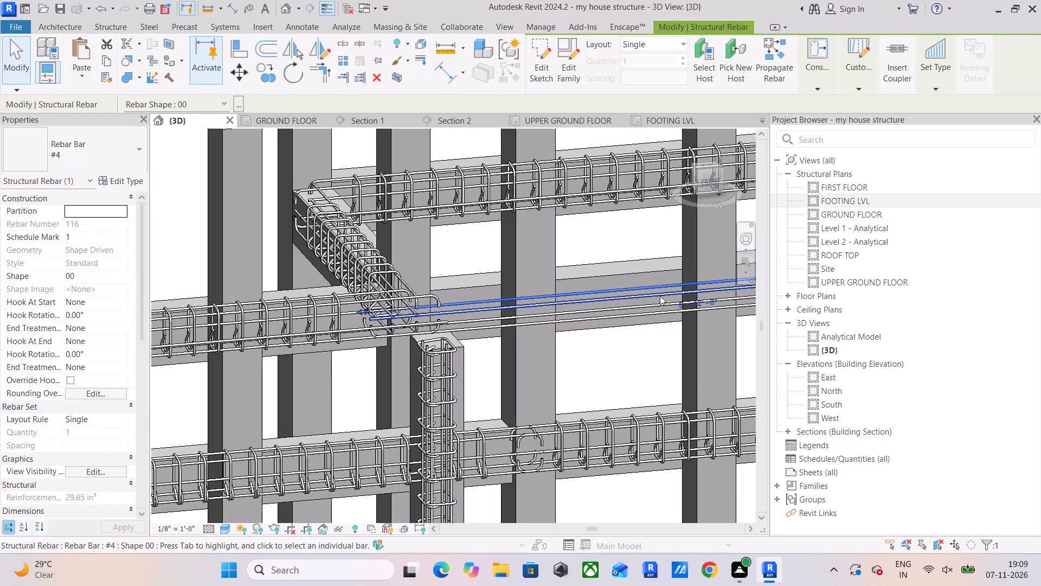
pyautogui.click(395, 78)
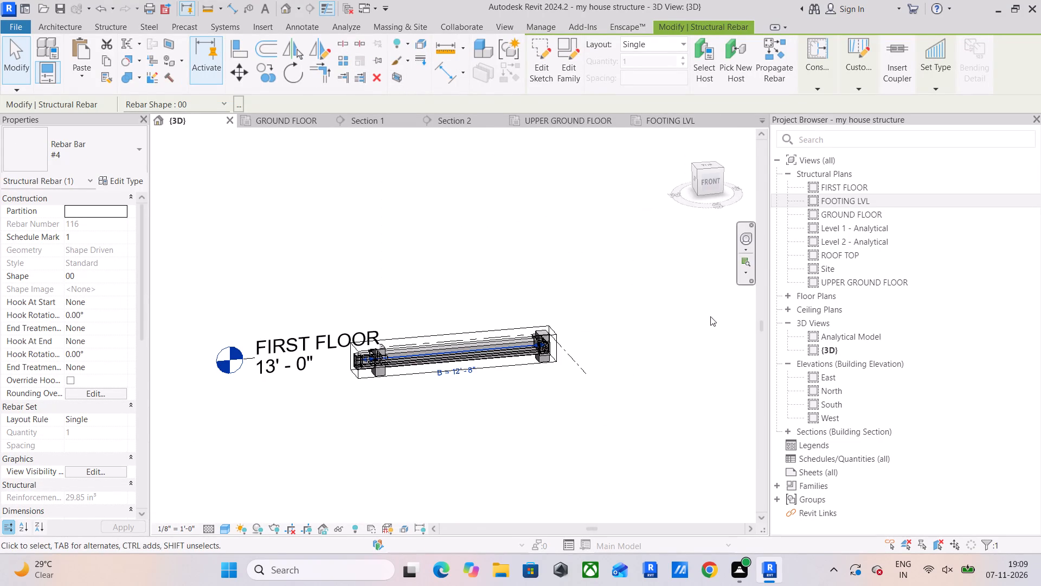
pyautogui.click(709, 183)
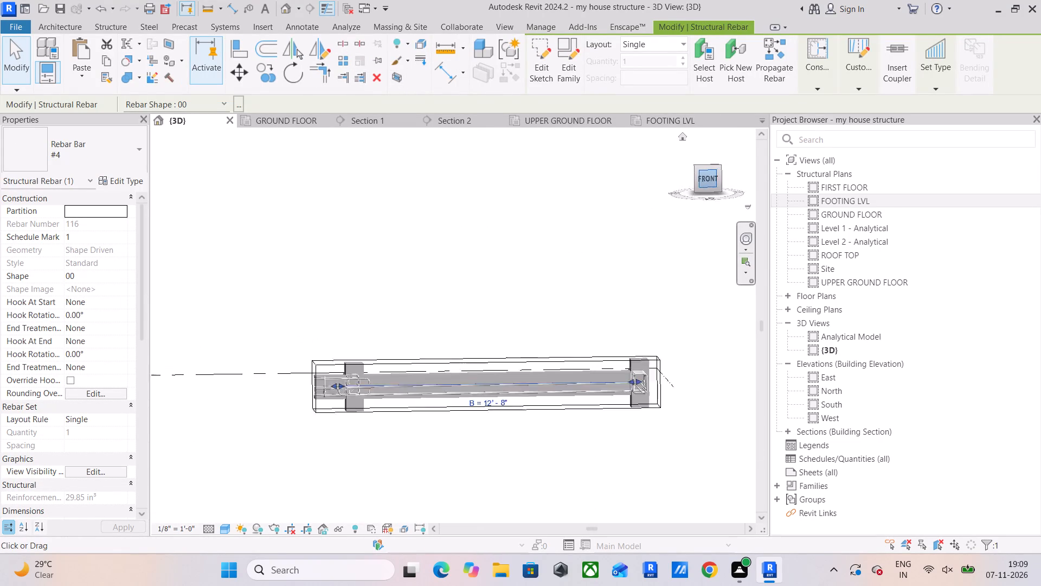
# Extend the section box down to include the footings and sideways past the column beyond grid 8, covering the full beam line.
pyautogui.click(573, 359)
pyautogui.scroll(-5, 552, 375)
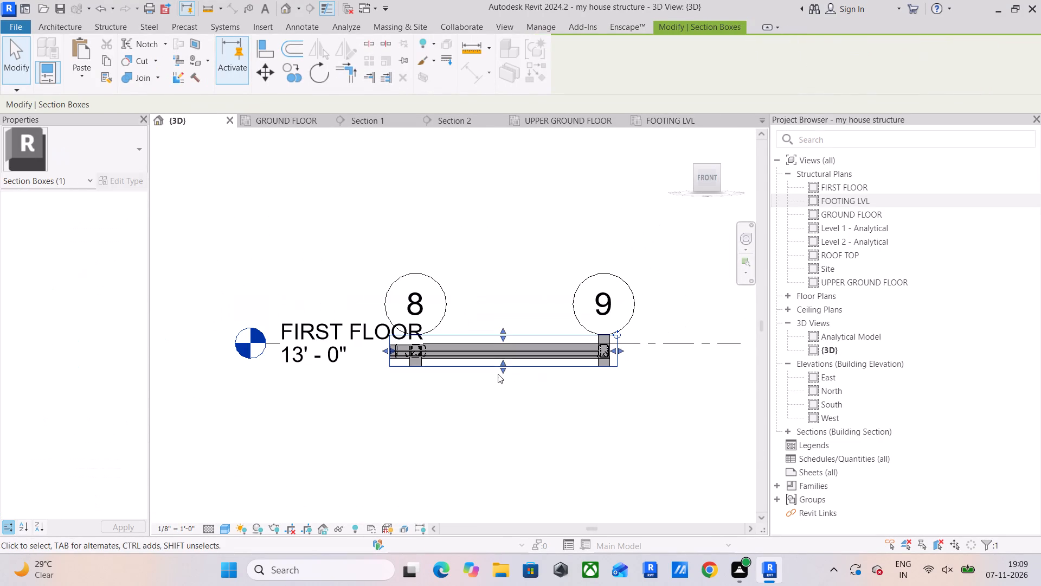
pyautogui.click(498, 374)
pyautogui.moveTo(498, 374); pyautogui.dragTo(515, 482)
pyautogui.moveTo(504, 380); pyautogui.dragTo(519, 480)
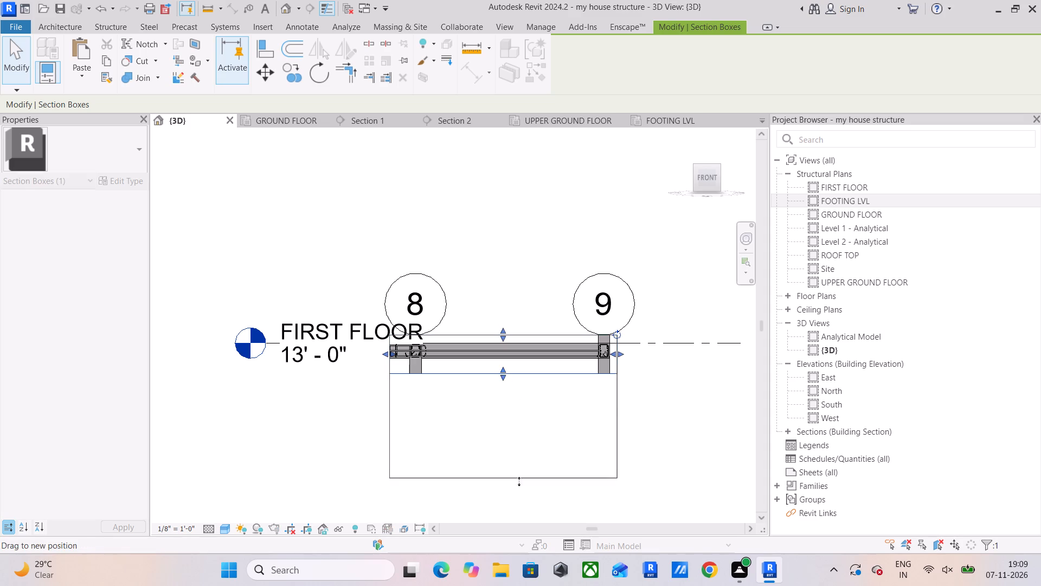
pyautogui.scroll(-3, 517, 463)
pyautogui.moveTo(525, 439); pyautogui.dragTo(535, 326, button='middle')
pyautogui.moveTo(521, 365); pyautogui.dragTo(528, 467)
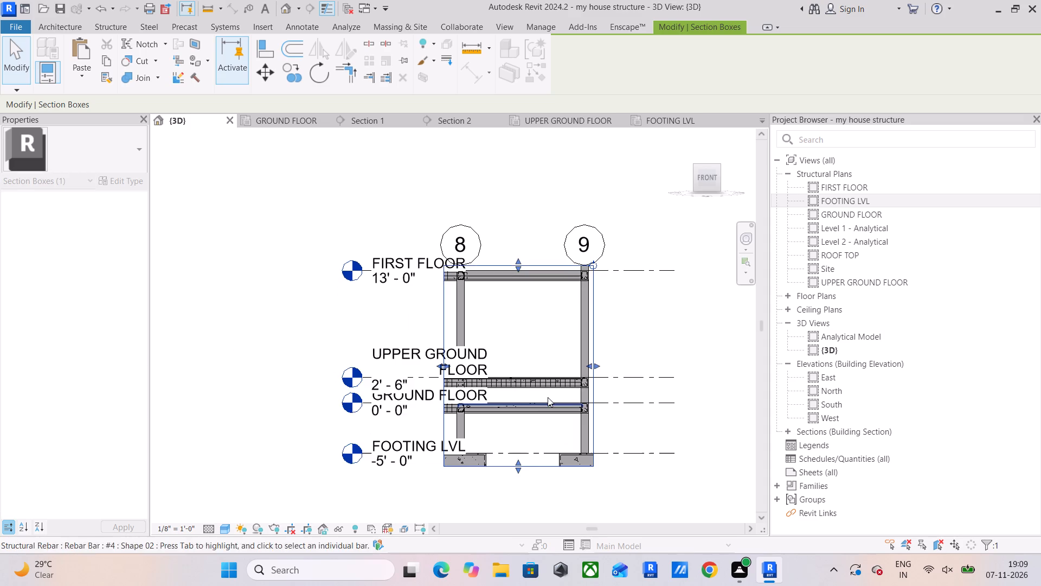
pyautogui.scroll(5, 497, 367)
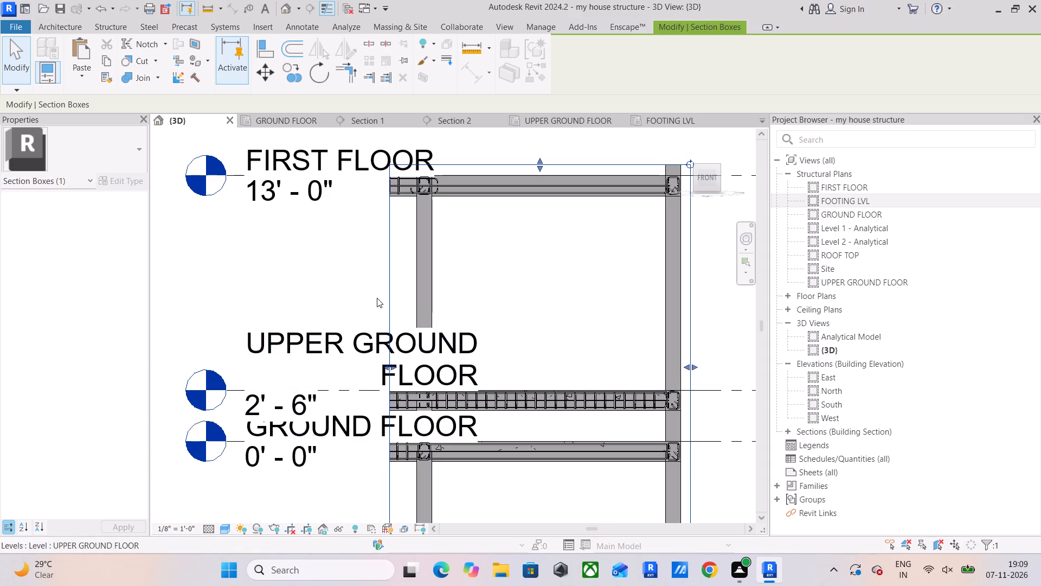
pyautogui.click(384, 282)
pyautogui.scroll(-3, 385, 284)
pyautogui.moveTo(384, 282); pyautogui.dragTo(439, 234, button='middle')
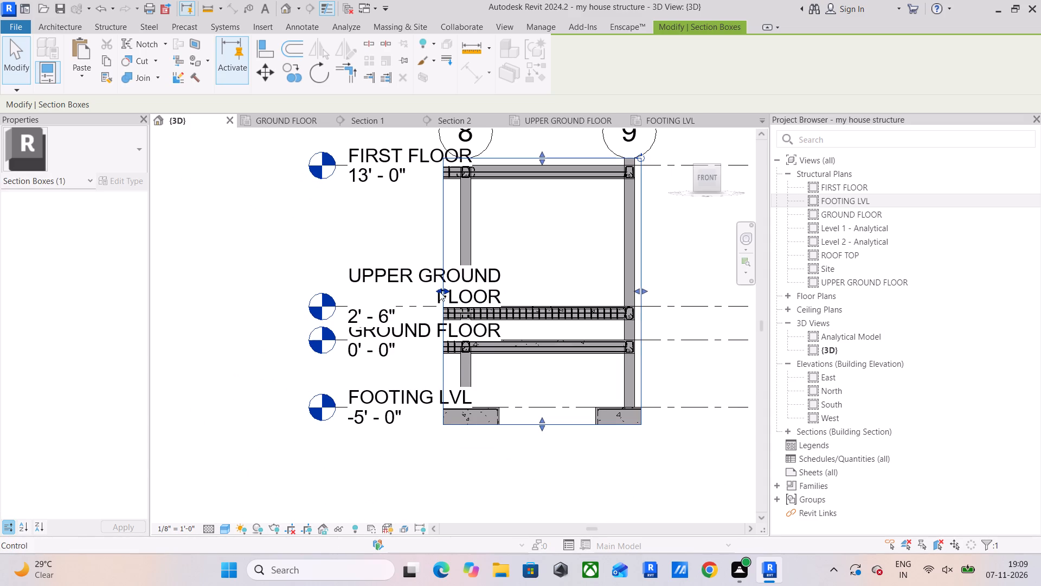
pyautogui.moveTo(439, 291); pyautogui.dragTo(204, 295)
# At the upper-ground-floor grid 8 column, align one bottom hooked bar end of the 8–9 bay with the ground-floor beam's outer hook face.
pyautogui.scroll(4, 377, 259)
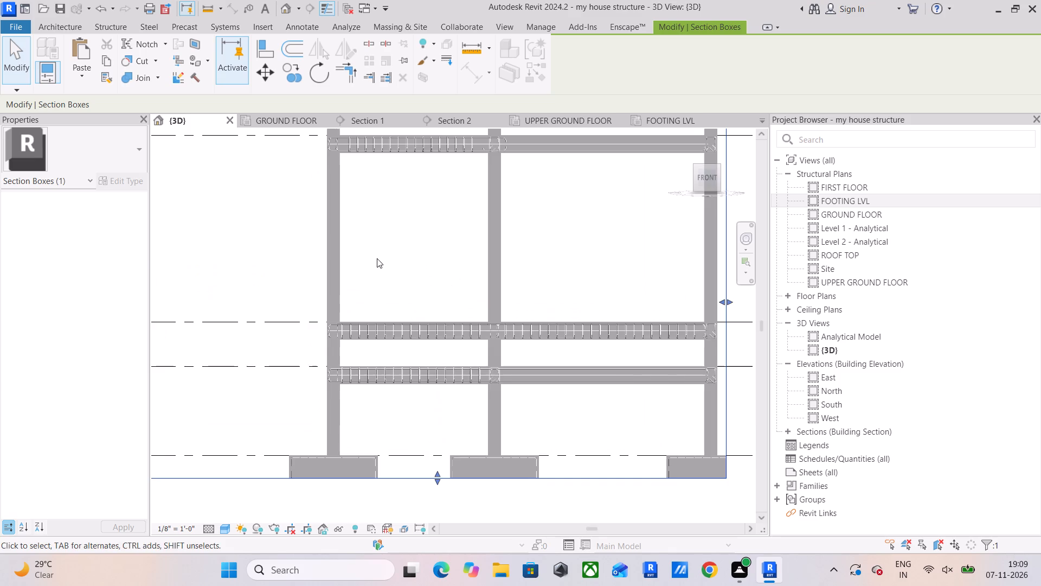
pyautogui.scroll(5, 502, 415)
pyautogui.moveTo(566, 421); pyautogui.dragTo(493, 433, button='middle')
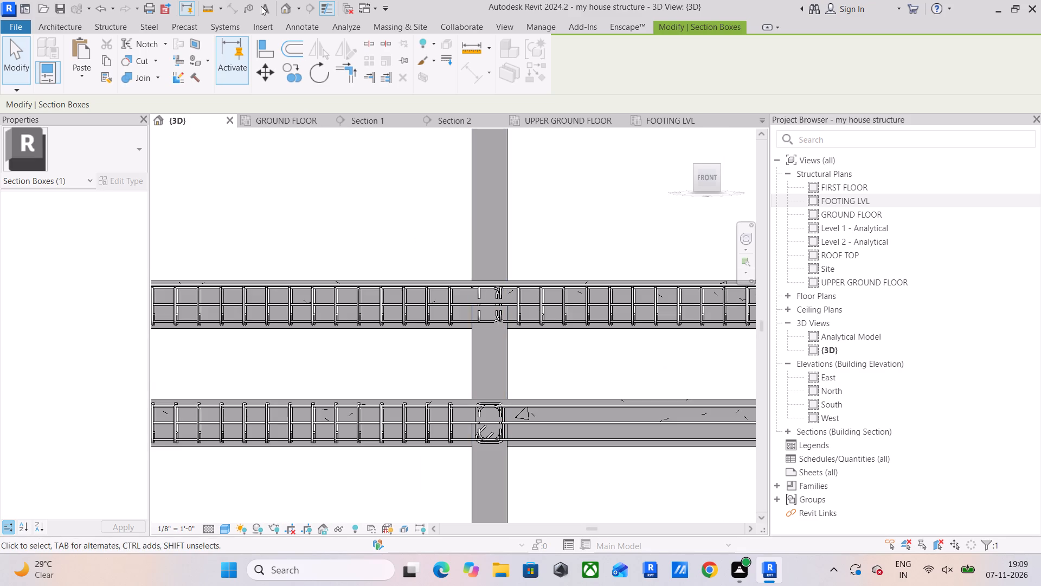
pyautogui.click(261, 47)
pyautogui.scroll(12, 491, 276)
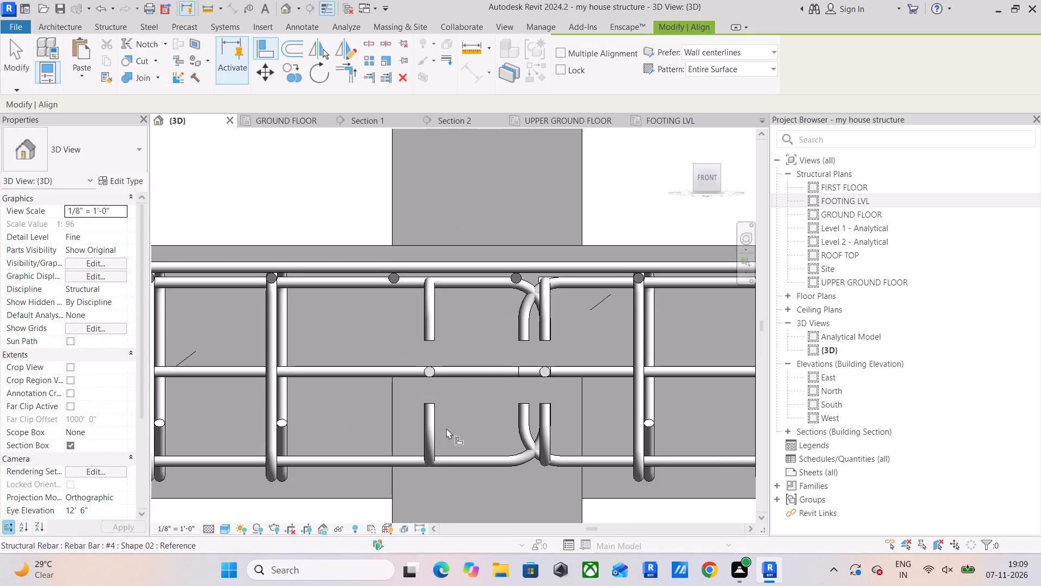
pyautogui.scroll(-4, 446, 428)
pyautogui.moveTo(446, 421); pyautogui.dragTo(502, 149, button='middle')
pyautogui.scroll(-2, 499, 251)
pyautogui.scroll(5, 494, 394)
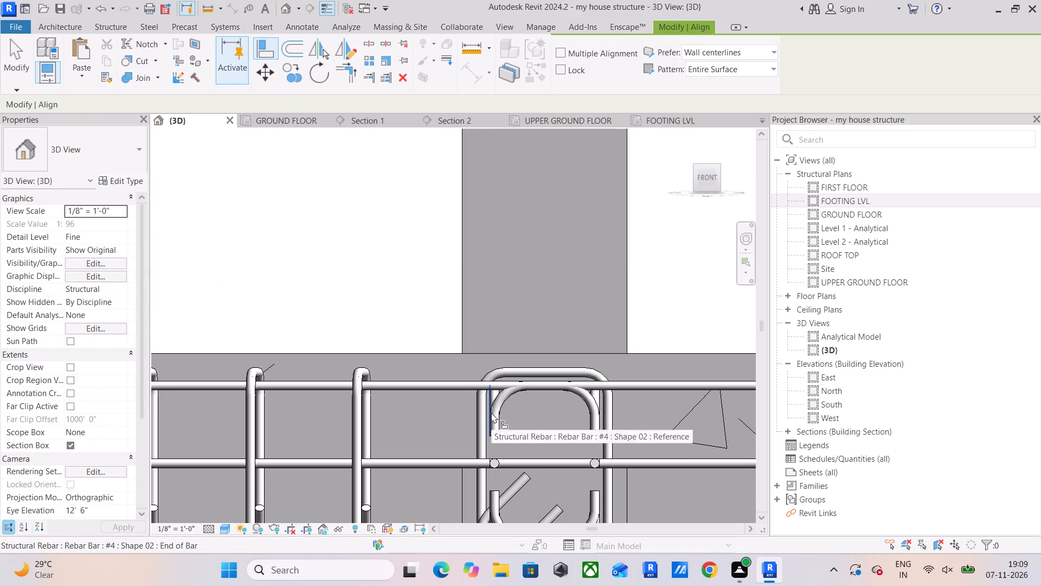
pyautogui.click(491, 412)
pyautogui.scroll(-5, 497, 289)
pyautogui.moveTo(522, 259); pyautogui.dragTo(529, 394, button='middle')
pyautogui.scroll(7, 543, 272)
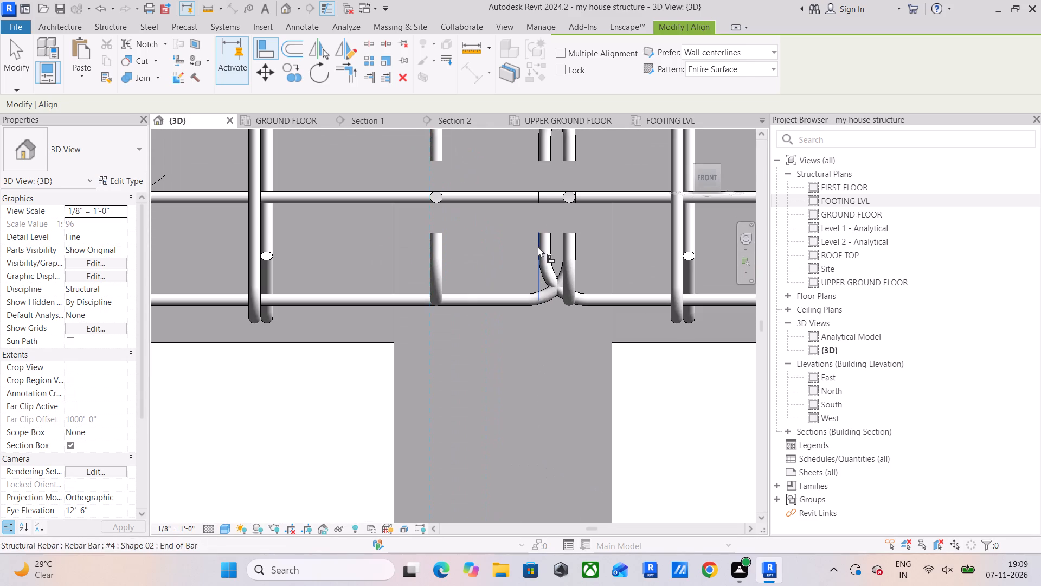
pyautogui.click(538, 246)
pyautogui.click(438, 253)
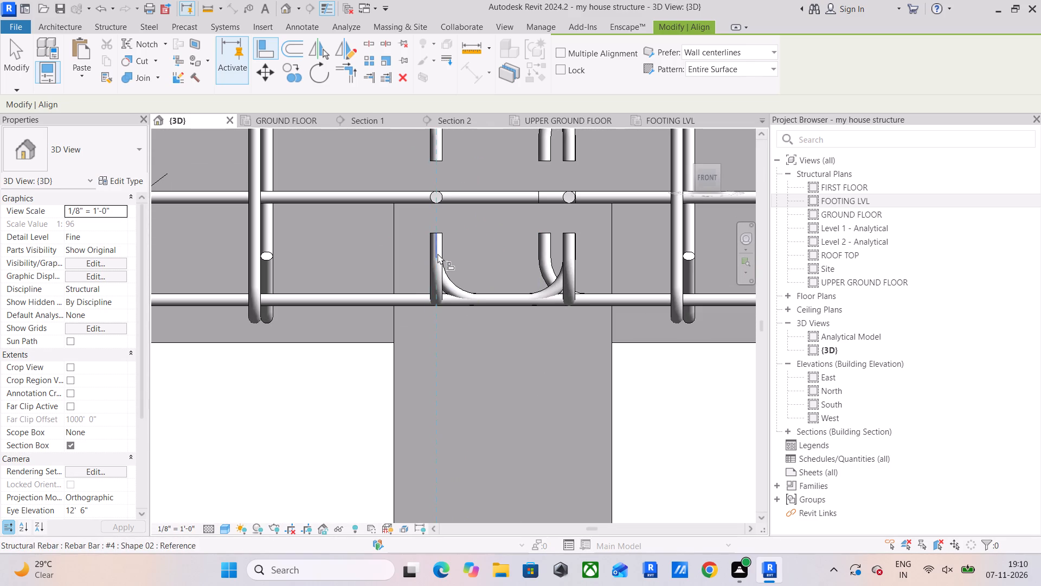
pyautogui.press('Escape')
# Align the other bottom hooked bar end of the upper-ground-floor 8–9 bay with the outer hook face at the grid 8 column.
pyautogui.click(271, 49)
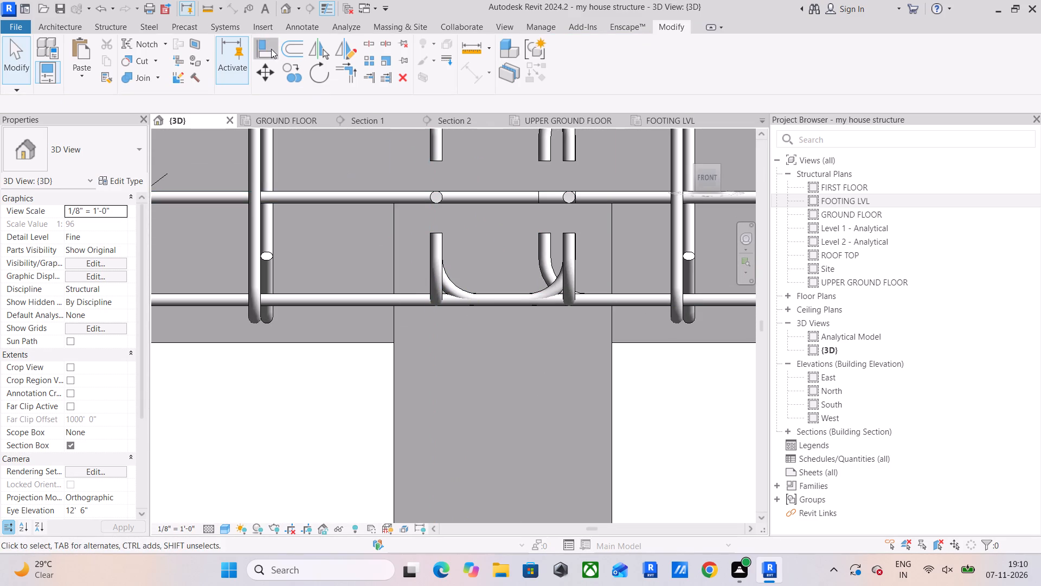
pyautogui.click(429, 252)
pyautogui.click(538, 244)
pyautogui.moveTo(502, 267); pyautogui.dragTo(505, 406, button='middle')
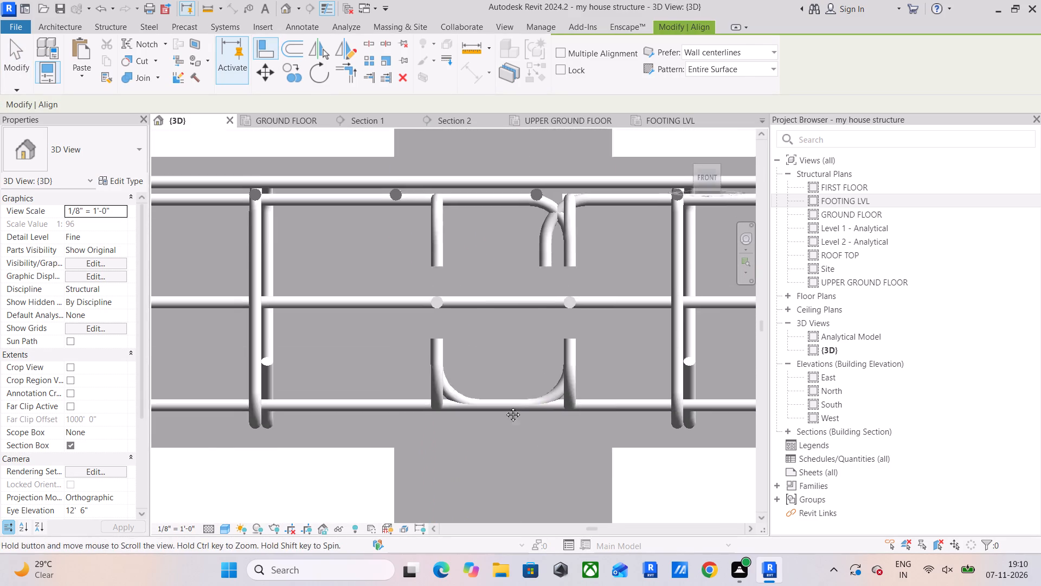
pyautogui.moveTo(505, 406); pyautogui.dragTo(506, 410, button='middle')
pyautogui.moveTo(505, 310); pyautogui.dragTo(505, 324, button='middle')
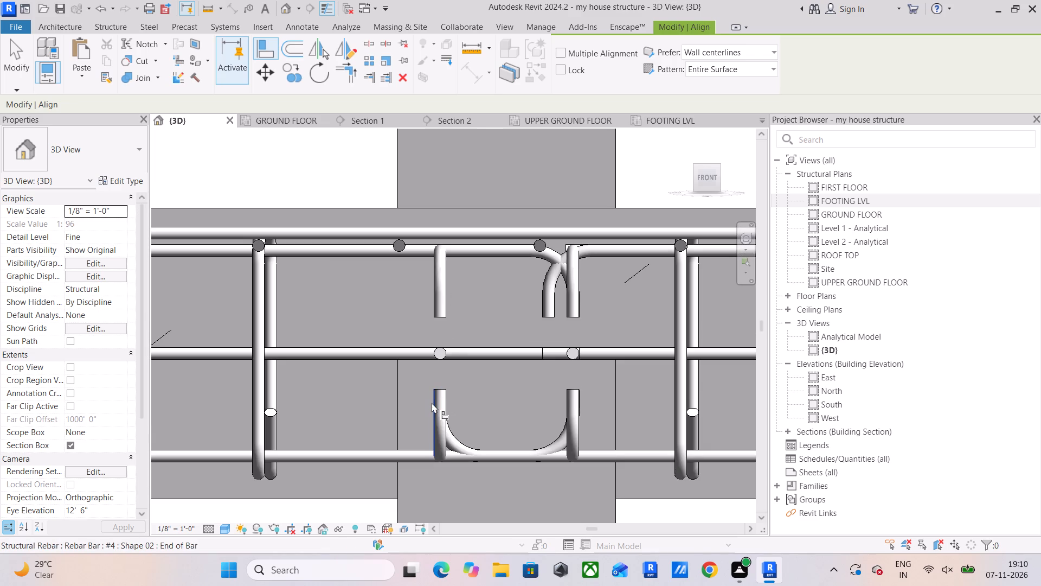
# At the upper-ground-floor grid 8 column, align both top hooked bar ends of the 8–9 bay with the outer hook face.
pyautogui.moveTo(432, 403); pyautogui.dragTo(442, 396)
pyautogui.click(542, 298)
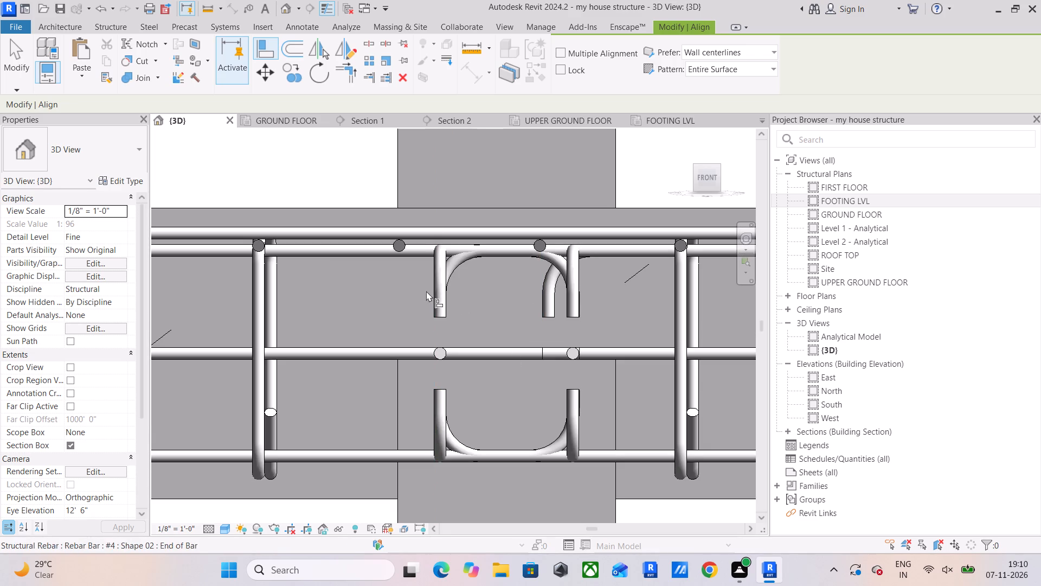
pyautogui.click(426, 291)
pyautogui.click(541, 294)
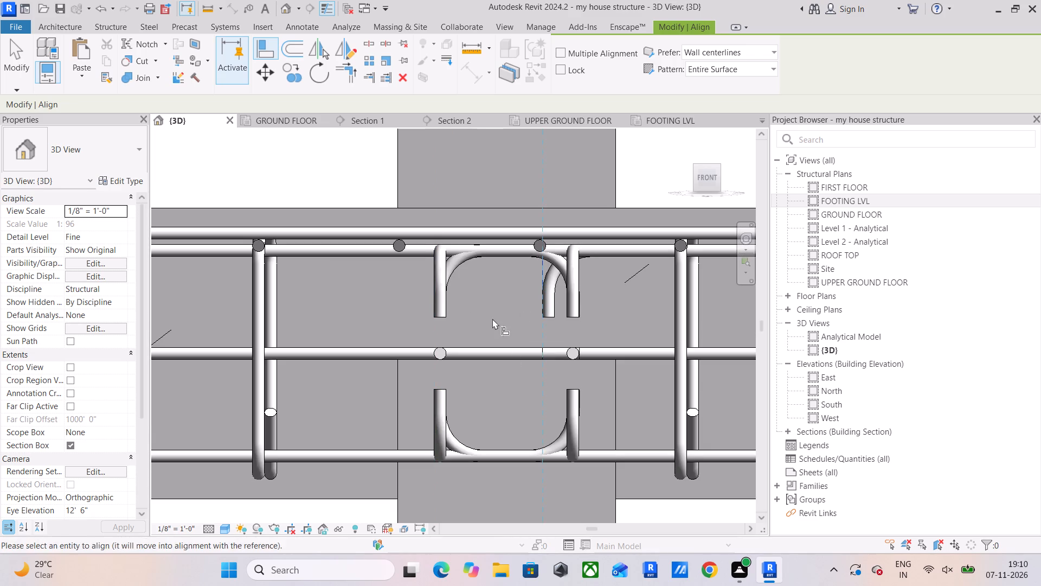
pyautogui.moveTo(499, 309); pyautogui.dragTo(492, 309)
pyautogui.moveTo(432, 295); pyautogui.dragTo(438, 295)
pyautogui.click(542, 293)
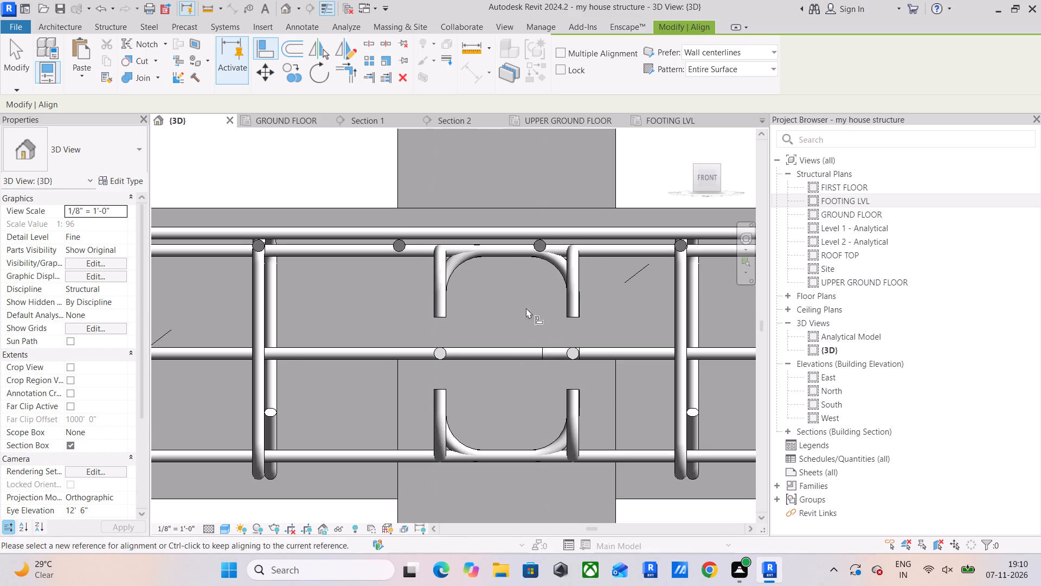
# At the first-floor grid 8 column, align both bottom hooked bar ends of the 8–9 bay with the outer hook face on the column's far side.
pyautogui.scroll(-3, 498, 316)
pyautogui.moveTo(498, 316); pyautogui.dragTo(486, 341, button='middle')
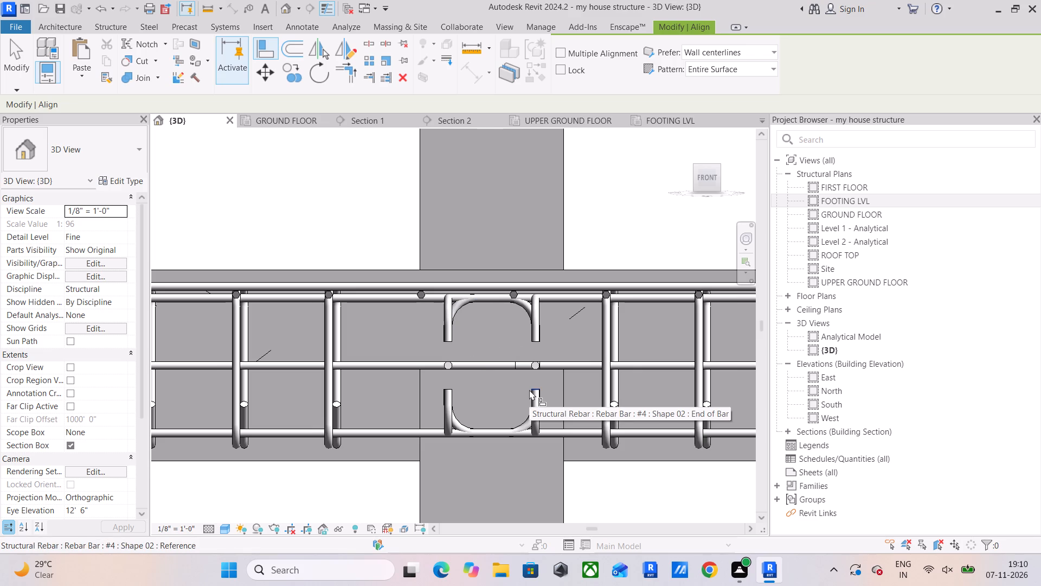
pyautogui.click(441, 328)
pyautogui.scroll(-2, 446, 332)
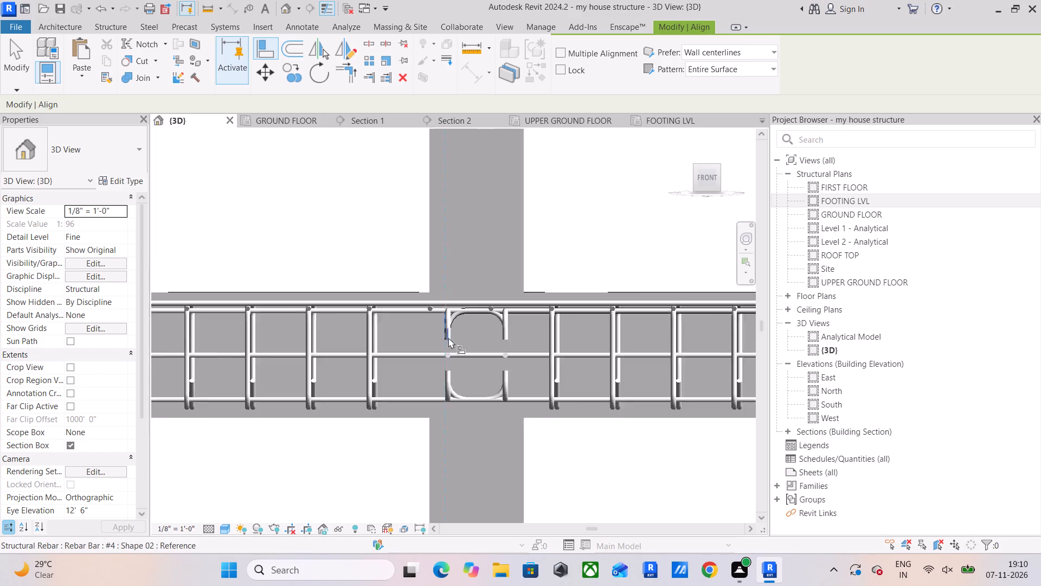
pyautogui.scroll(-9, 448, 337)
pyautogui.moveTo(461, 329); pyautogui.dragTo(436, 544, button='middle')
pyautogui.scroll(-1, 477, 289)
pyautogui.moveTo(483, 333); pyautogui.dragTo(509, 413, button='middle')
pyautogui.scroll(7, 447, 196)
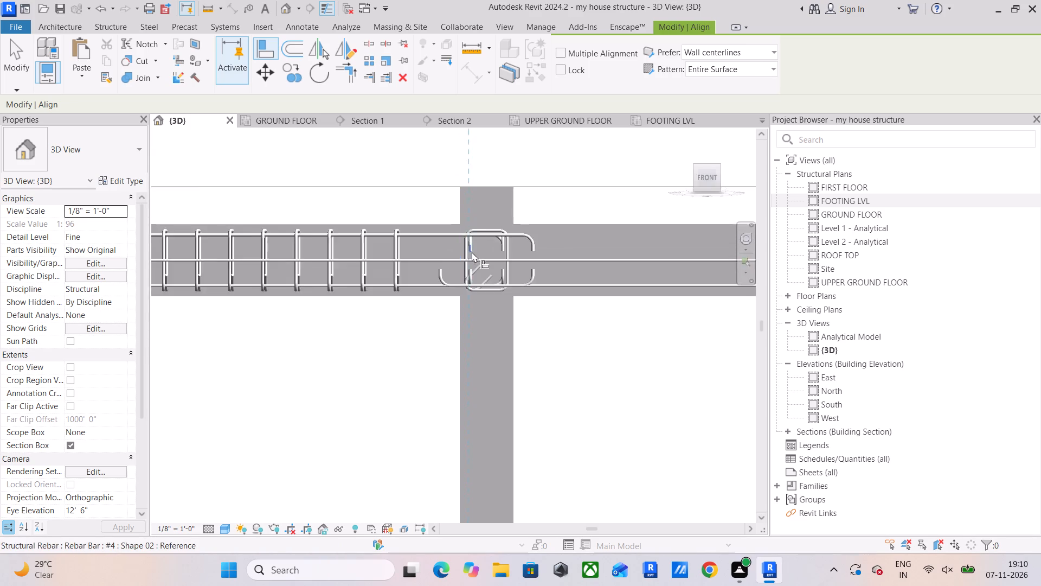
pyautogui.scroll(8, 472, 252)
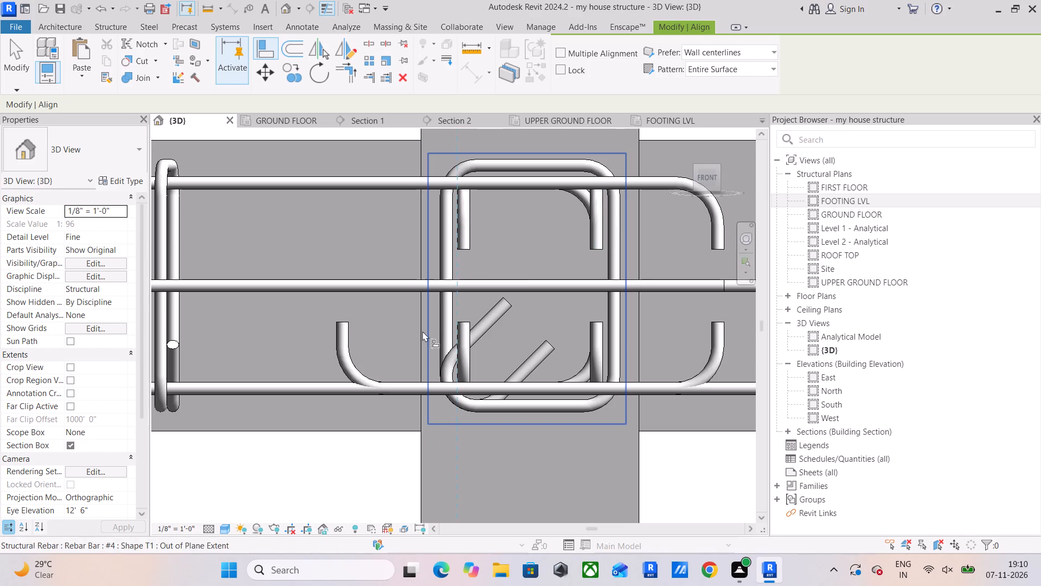
pyautogui.click(332, 337)
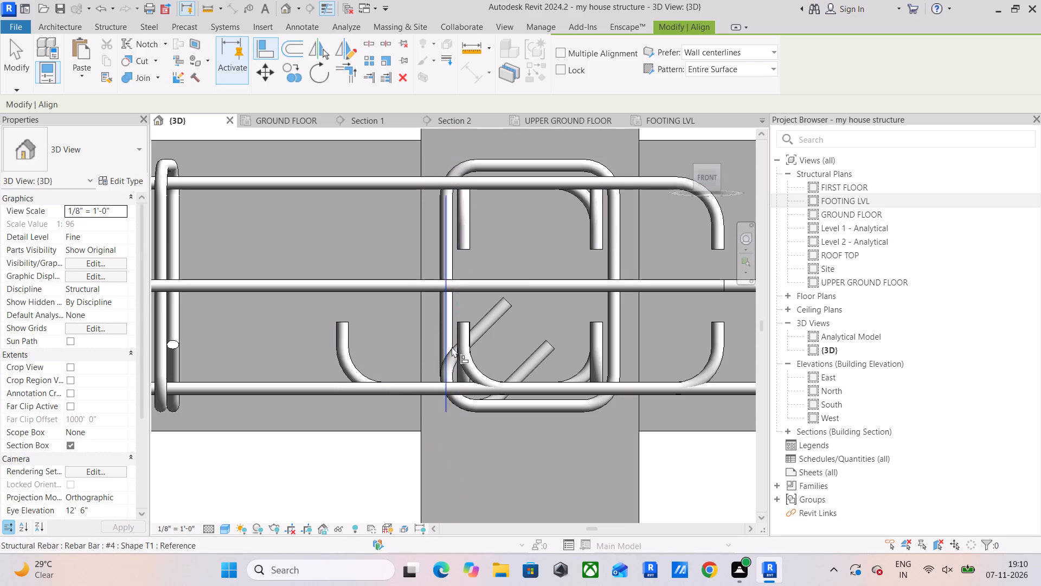
pyautogui.moveTo(459, 346); pyautogui.dragTo(454, 346)
pyautogui.click(337, 337)
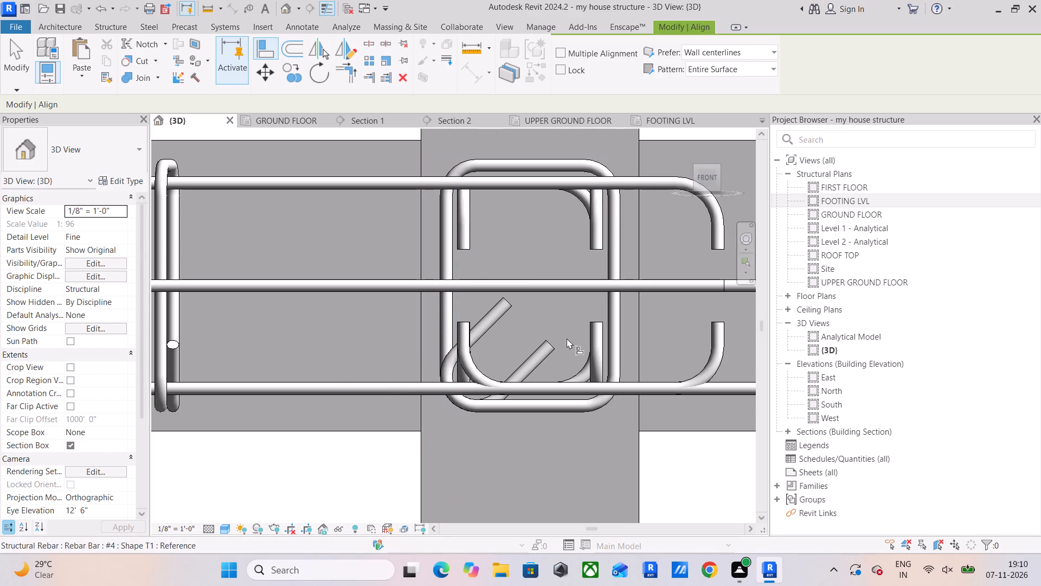
# Align the bottom and top hooked bar ends of the adjoining stirruped first-floor bay with the opposite outer hook face at the grid 8 column.
pyautogui.scroll(2, 598, 233)
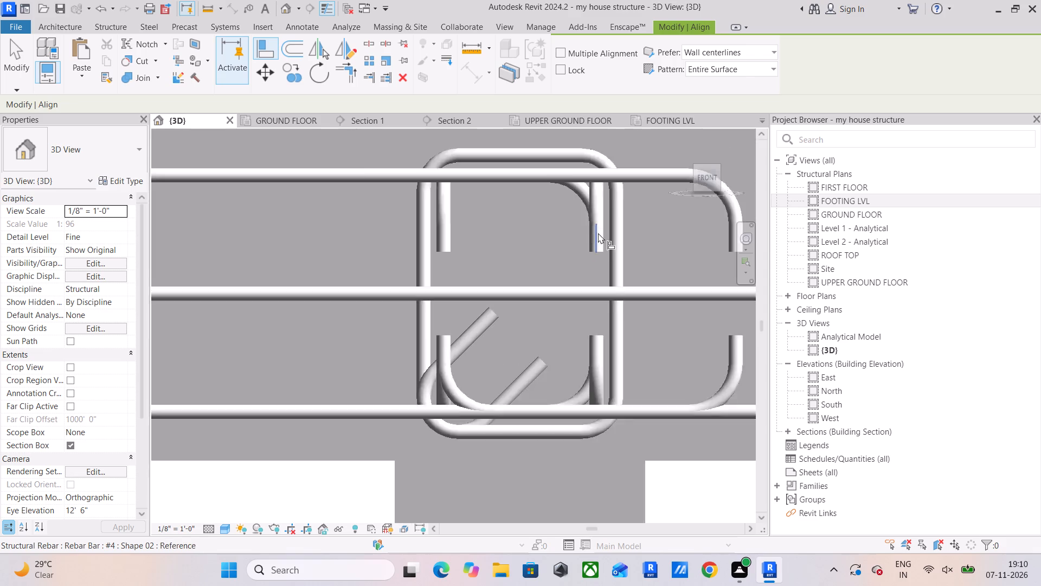
pyautogui.scroll(2, 598, 233)
pyautogui.click(604, 230)
pyautogui.scroll(-4, 664, 382)
pyautogui.moveTo(661, 374); pyautogui.dragTo(453, 299, button='middle')
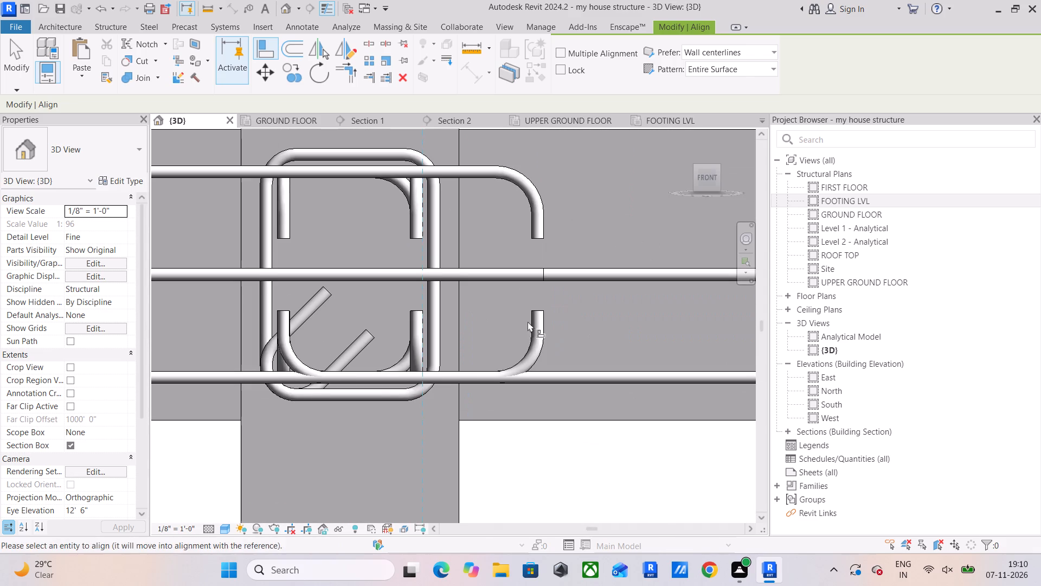
pyautogui.click(542, 328)
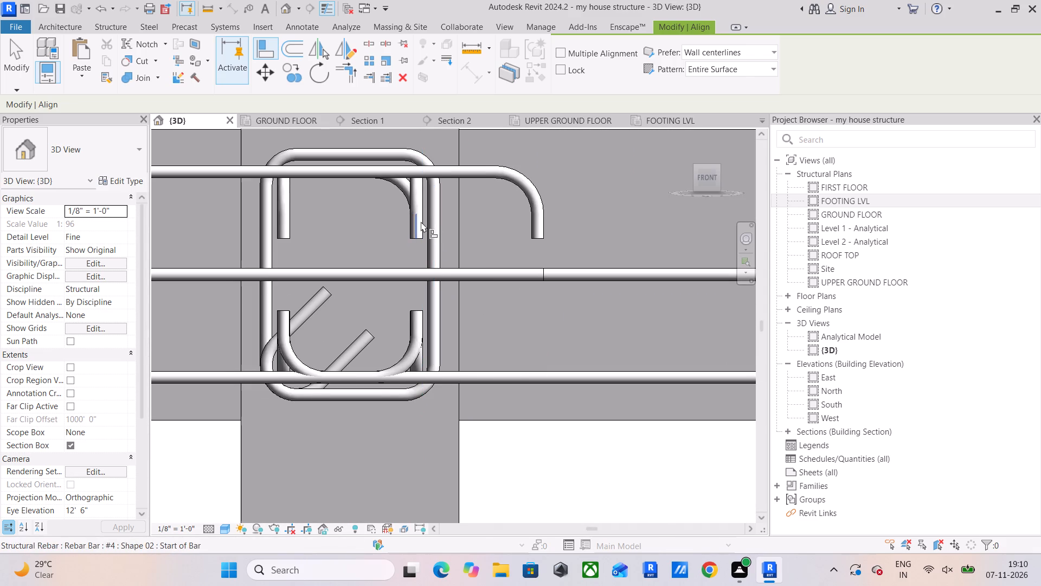
pyautogui.scroll(4, 418, 222)
pyautogui.moveTo(428, 394); pyautogui.dragTo(435, 385)
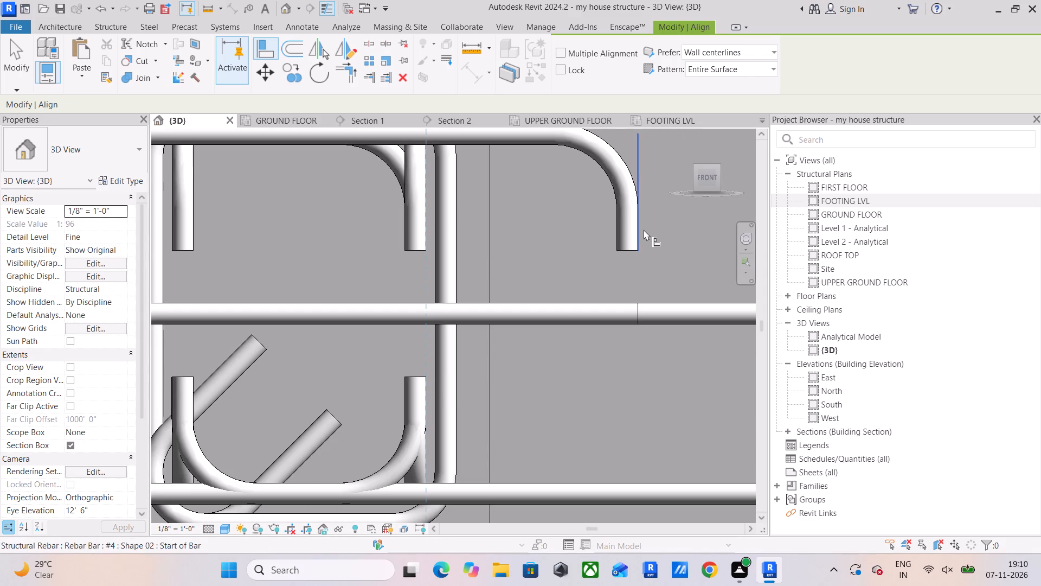
pyautogui.click(644, 230)
pyautogui.scroll(-4, 497, 260)
pyautogui.moveTo(491, 263); pyautogui.dragTo(526, 259, button='middle')
pyautogui.scroll(-3, 356, 237)
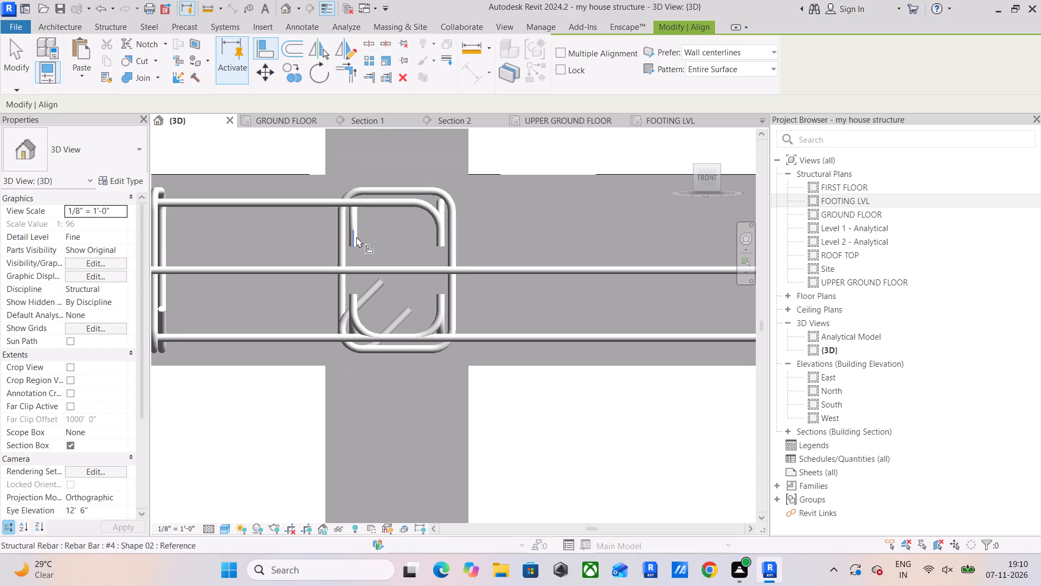
pyautogui.middleClick(378, 193)
pyautogui.scroll(-4, 402, 241)
pyautogui.moveTo(504, 243); pyautogui.dragTo(407, 264, button='middle')
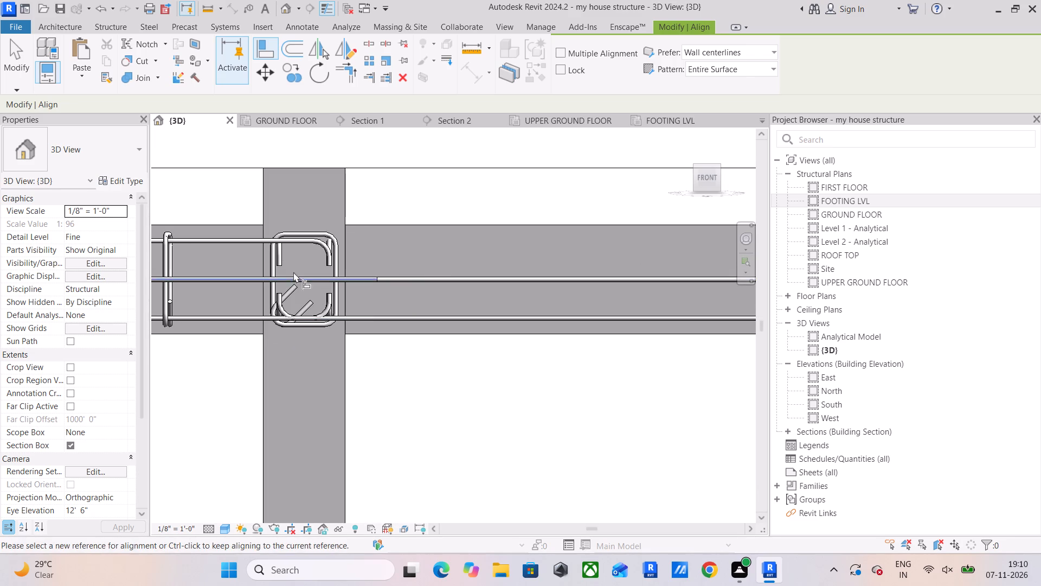
pyautogui.scroll(-2, 279, 250)
pyautogui.scroll(-5, 400, 270)
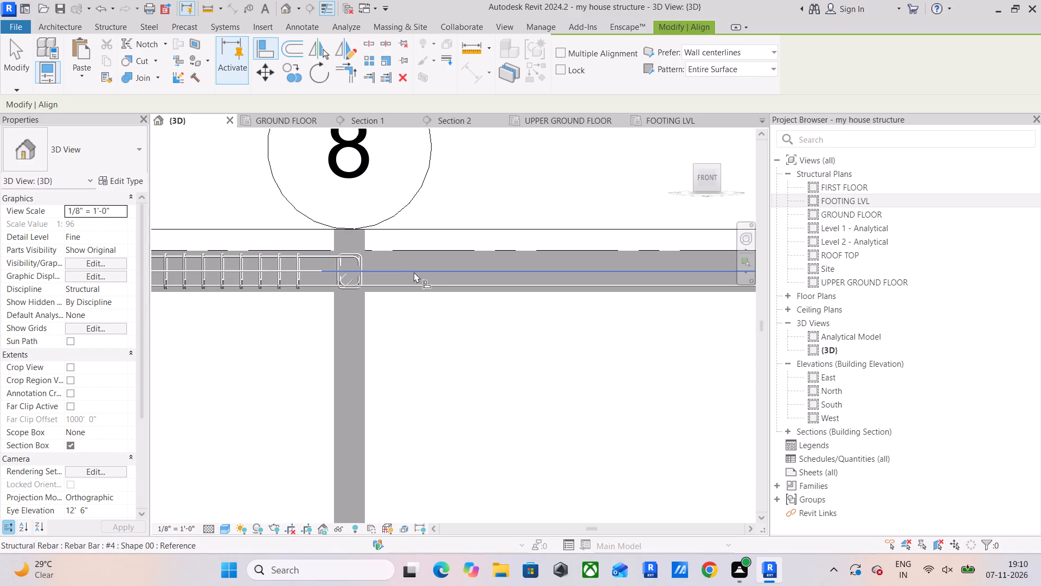
pyautogui.press('Escape')
pyautogui.press('Escape')
# Copy the two top hooked bars of the upper-ground-floor 8–9 bay into the first-floor beam above, placing them by the beam's upper corner at grid 8.
pyautogui.click(418, 272)
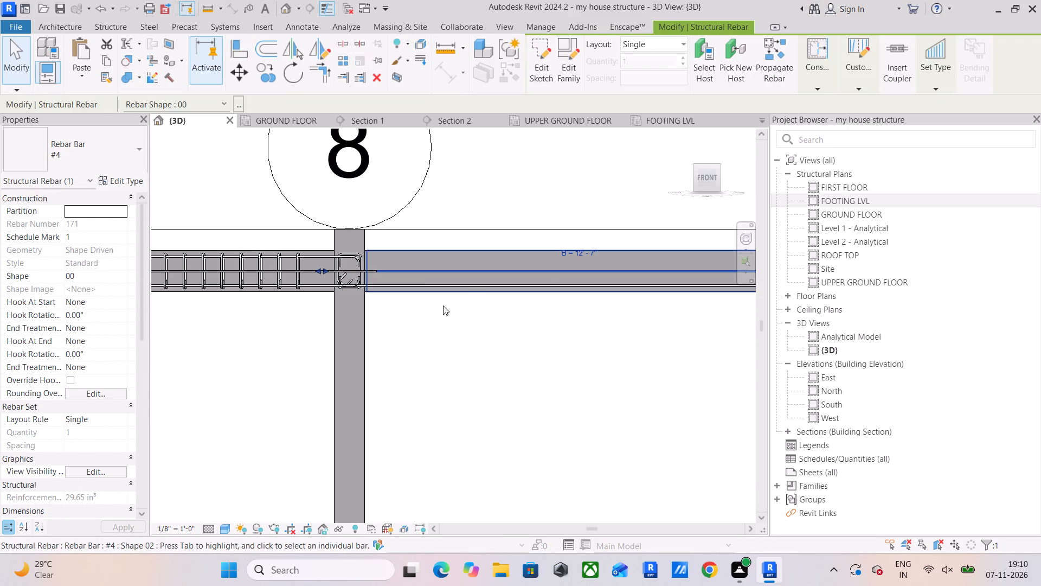
pyautogui.moveTo(473, 300); pyautogui.dragTo(422, 233, button='middle')
pyautogui.click(386, 222)
pyautogui.scroll(-4, 403, 269)
pyautogui.scroll(2, 405, 269)
pyautogui.moveTo(405, 269); pyautogui.dragTo(398, 157, button='middle')
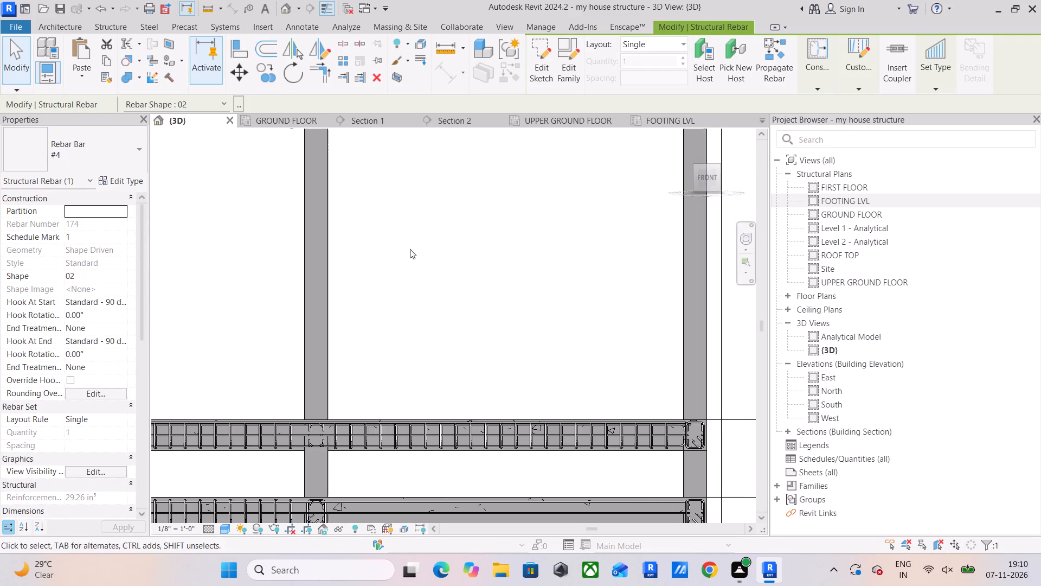
pyautogui.moveTo(382, 335); pyautogui.dragTo(427, 174, button='middle')
pyautogui.scroll(9, 390, 263)
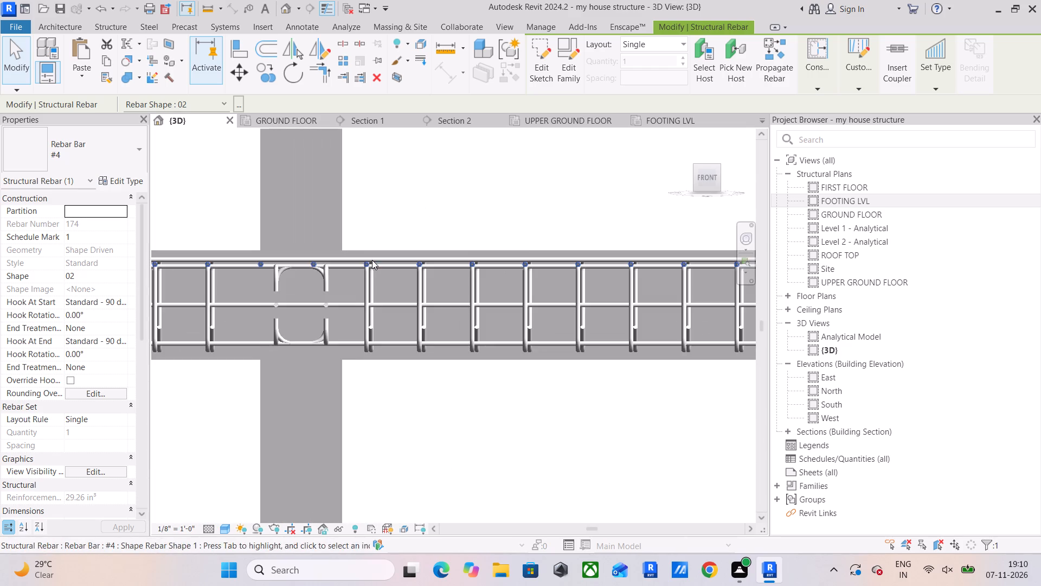
pyautogui.keyDown('shift'); pyautogui.moveTo(422, 288); pyautogui.dragTo(467, 340, button='middle'); pyautogui.keyUp('shift')
pyautogui.scroll(5, 350, 296)
pyautogui.moveTo(442, 298); pyautogui.dragTo(380, 263, button='middle')
pyautogui.keyDown('shift'); pyautogui.moveTo(399, 270); pyautogui.dragTo(342, 222, button='middle'); pyautogui.keyUp('shift')
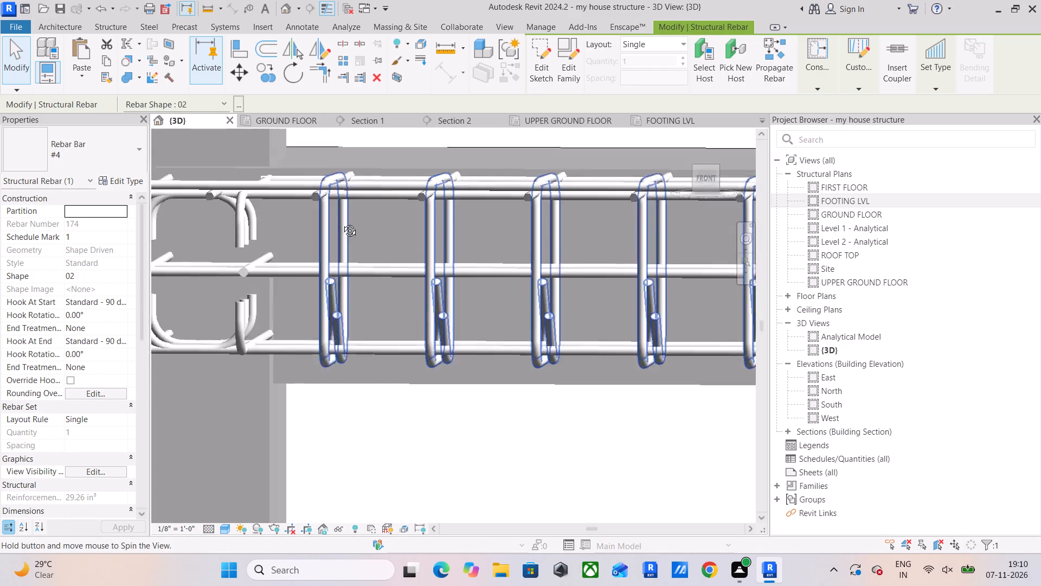
pyautogui.keyDown('shift'); pyautogui.moveTo(342, 222); pyautogui.dragTo(355, 222, button='middle'); pyautogui.keyUp('shift')
pyautogui.moveTo(301, 227); pyautogui.dragTo(440, 271, button='middle')
pyautogui.scroll(4, 320, 282)
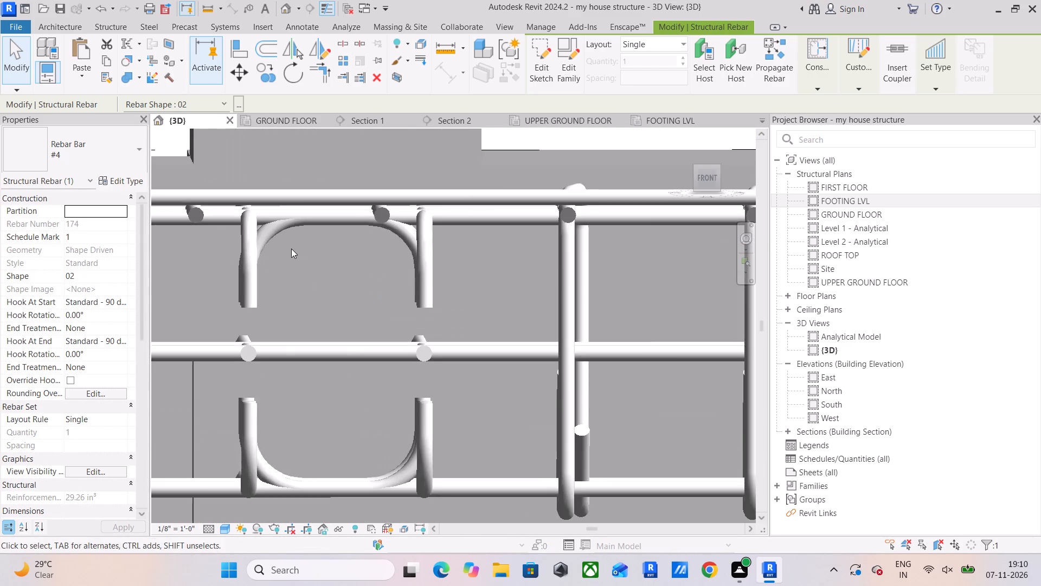
pyautogui.click(273, 238)
pyautogui.keyDown('shift'); pyautogui.moveTo(296, 252); pyautogui.dragTo(314, 254, button='middle'); pyautogui.keyUp('shift')
pyautogui.keyDown('ctrl'); pyautogui.click(255, 272); pyautogui.keyUp('ctrl')
pyautogui.scroll(-4, 323, 292)
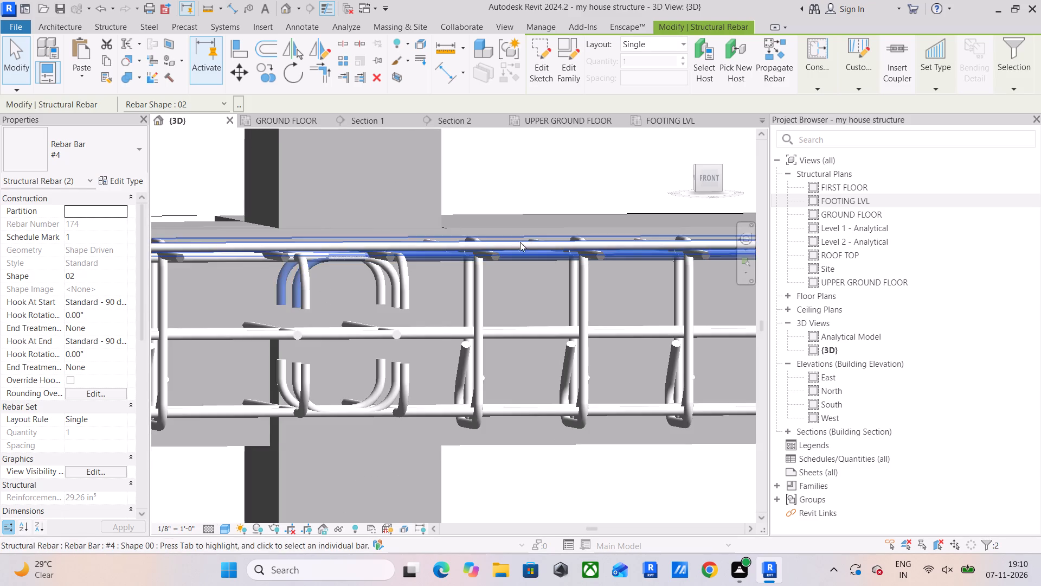
pyautogui.keyDown('shift'); pyautogui.moveTo(539, 260); pyautogui.dragTo(500, 260, button='middle'); pyautogui.keyUp('shift')
pyautogui.click(697, 185)
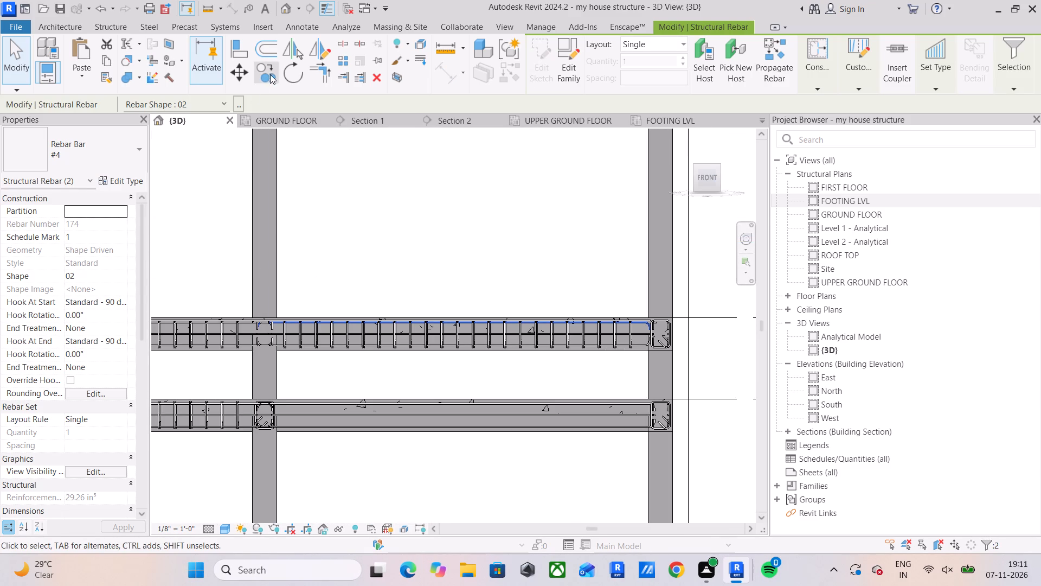
pyautogui.click(271, 74)
pyautogui.scroll(4, 282, 295)
pyautogui.moveTo(274, 333); pyautogui.dragTo(280, 319)
pyautogui.scroll(-4, 279, 238)
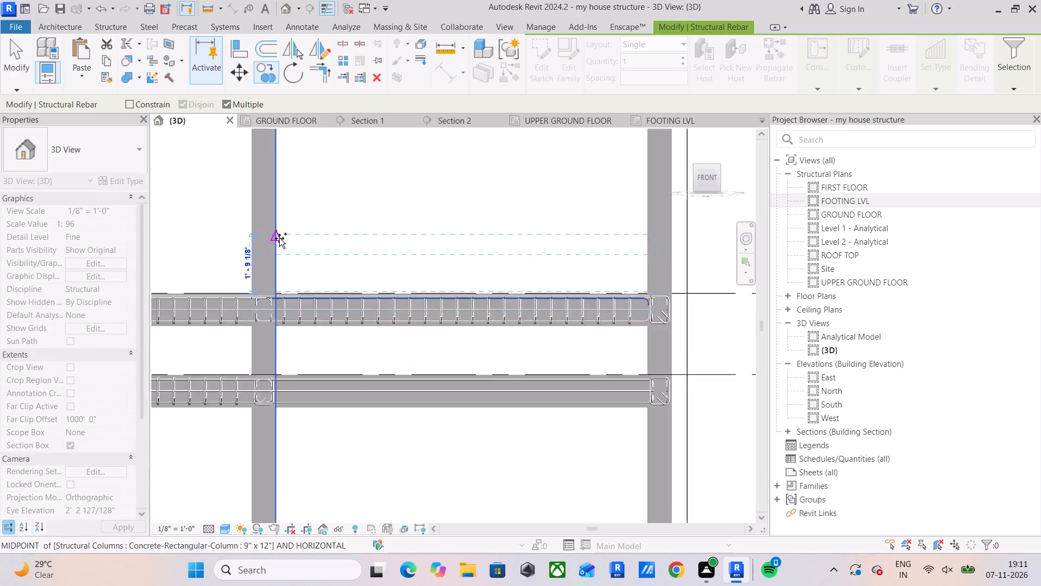
pyautogui.scroll(-1, 279, 238)
pyautogui.moveTo(267, 225); pyautogui.dragTo(288, 463, button='middle')
pyautogui.scroll(9, 295, 234)
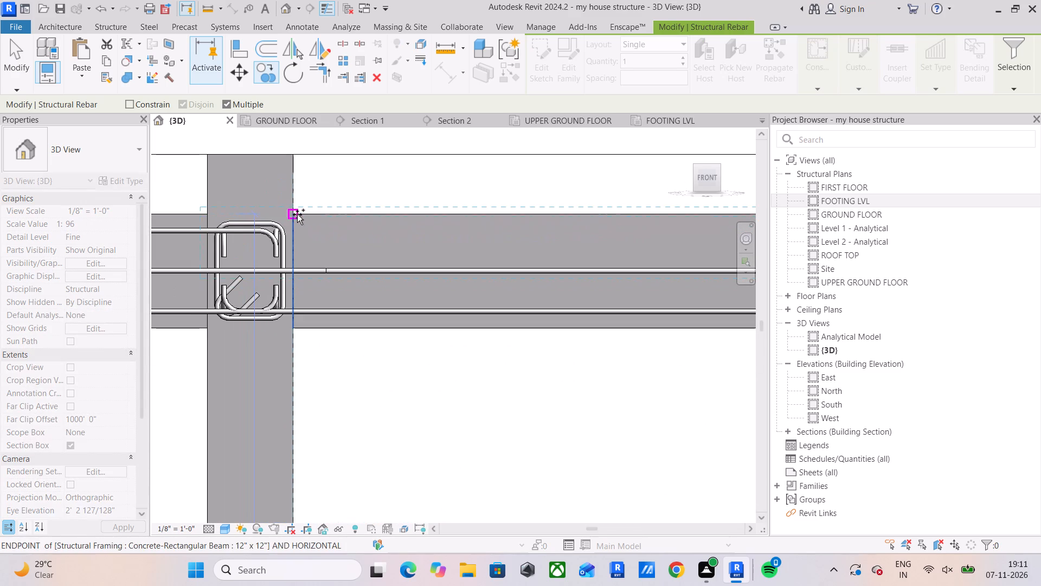
pyautogui.click(296, 213)
pyautogui.press('Escape')
pyautogui.press('Escape')
pyautogui.press('Escape')
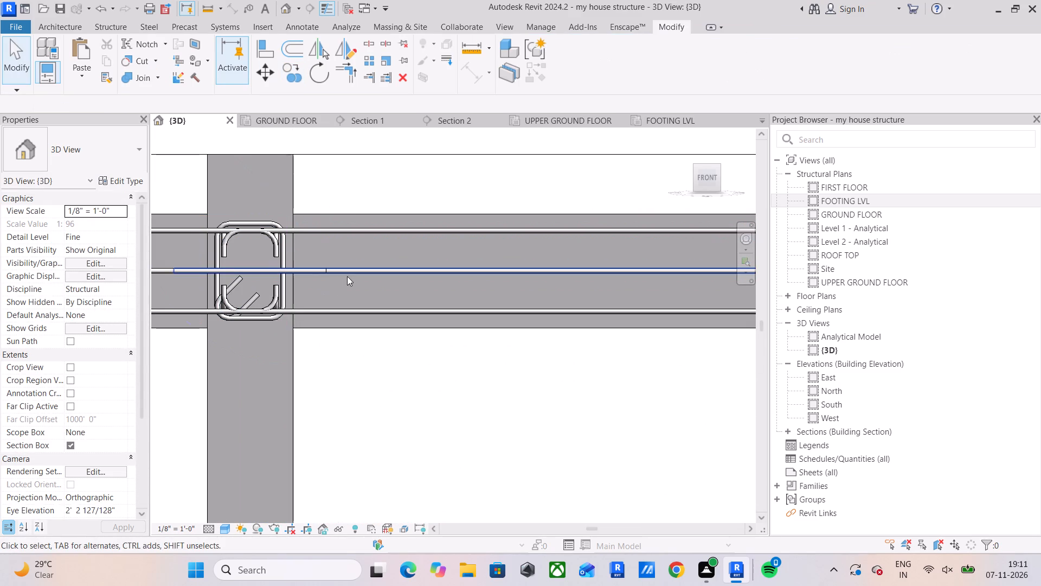
# Change the 3D view's visual style to Wireframe for aligning the first-floor straight middle bars.
pyautogui.click(348, 275)
pyautogui.moveTo(337, 272); pyautogui.dragTo(416, 268, button='middle')
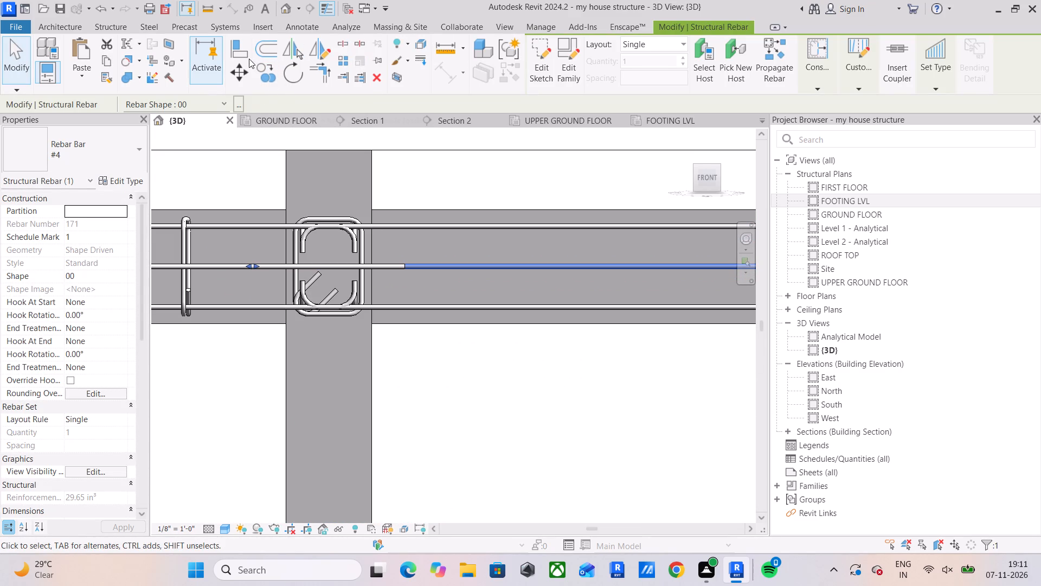
pyautogui.click(246, 55)
pyautogui.click(222, 523)
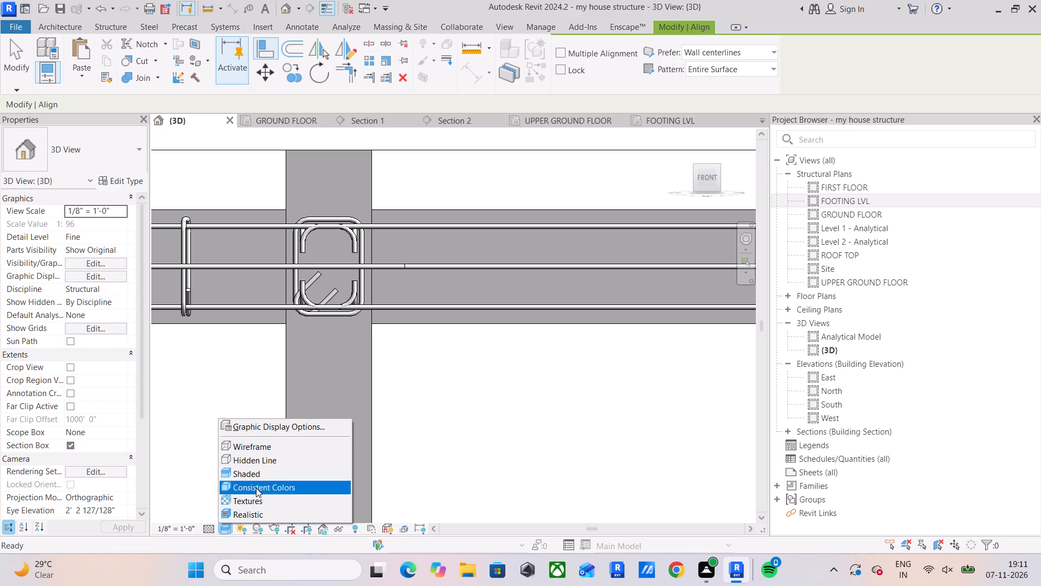
pyautogui.click(274, 454)
pyautogui.click(229, 526)
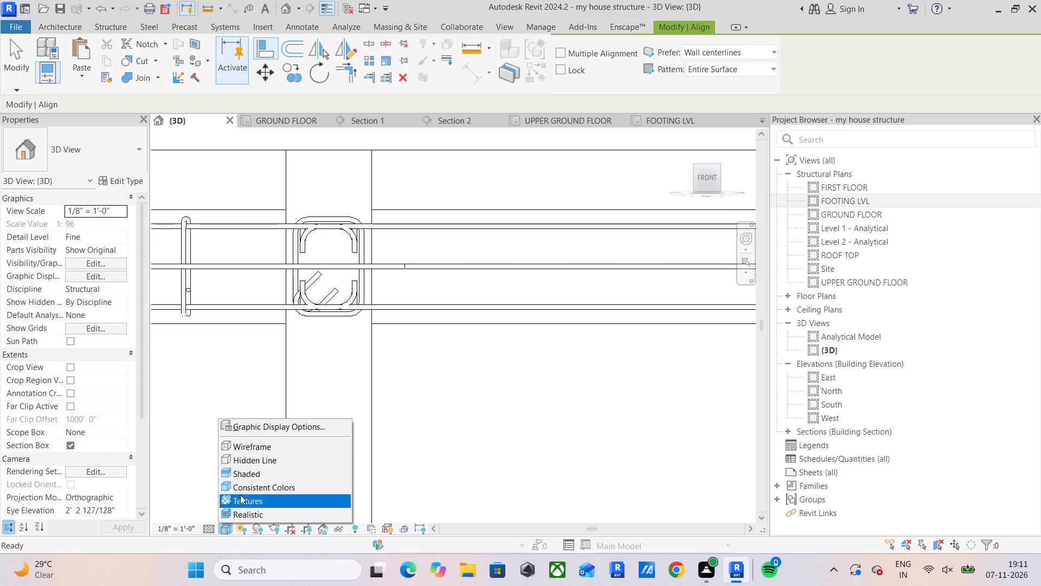
pyautogui.click(271, 449)
# Align the straight middle bar ends of the first-floor 8–9 bay with the outer hook face on the far side of the grid 8 column.
pyautogui.scroll(7, 290, 265)
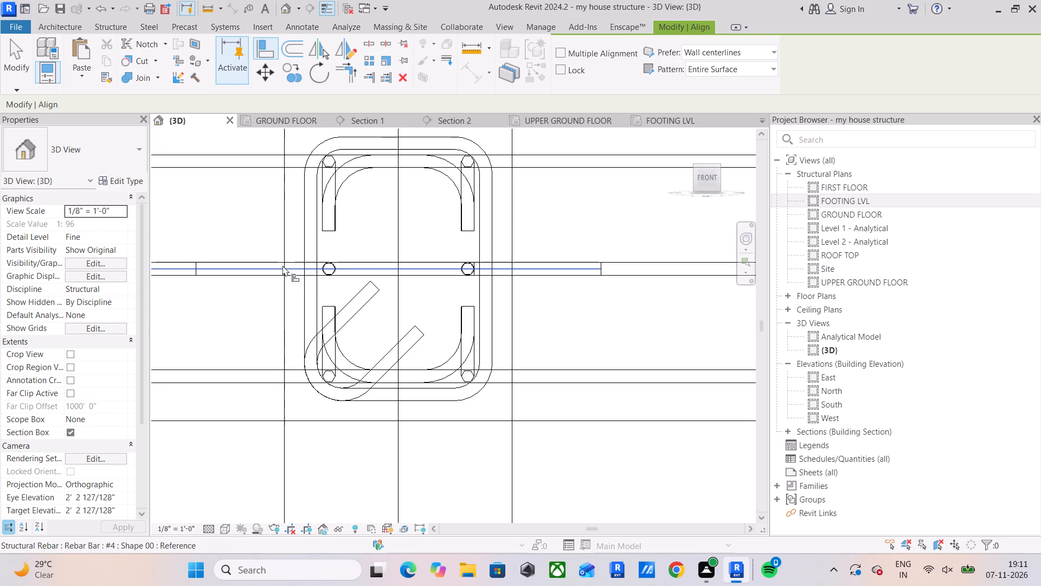
pyautogui.click(323, 214)
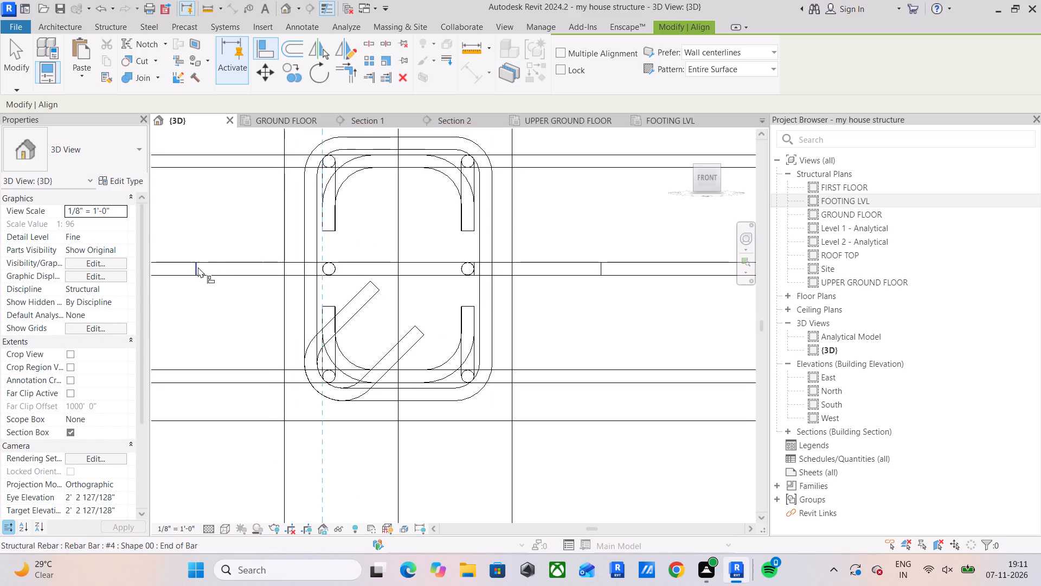
pyautogui.click(195, 267)
pyautogui.click(317, 211)
pyautogui.click(199, 267)
# Align the adjoining first-floor bay's straight middle bar end with the opposite outer hook face at the grid 8 column.
pyautogui.click(475, 217)
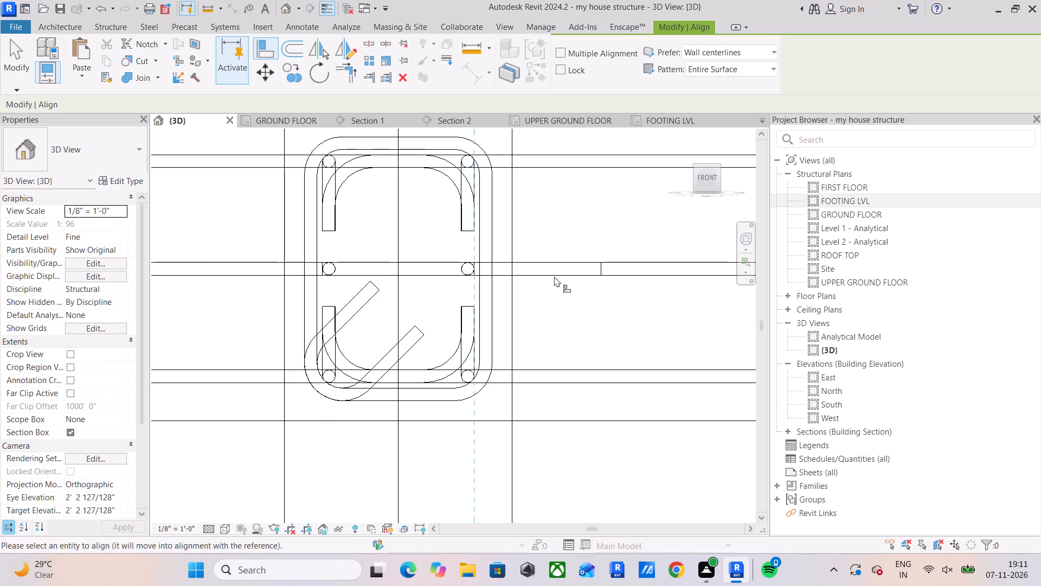
pyautogui.click(600, 269)
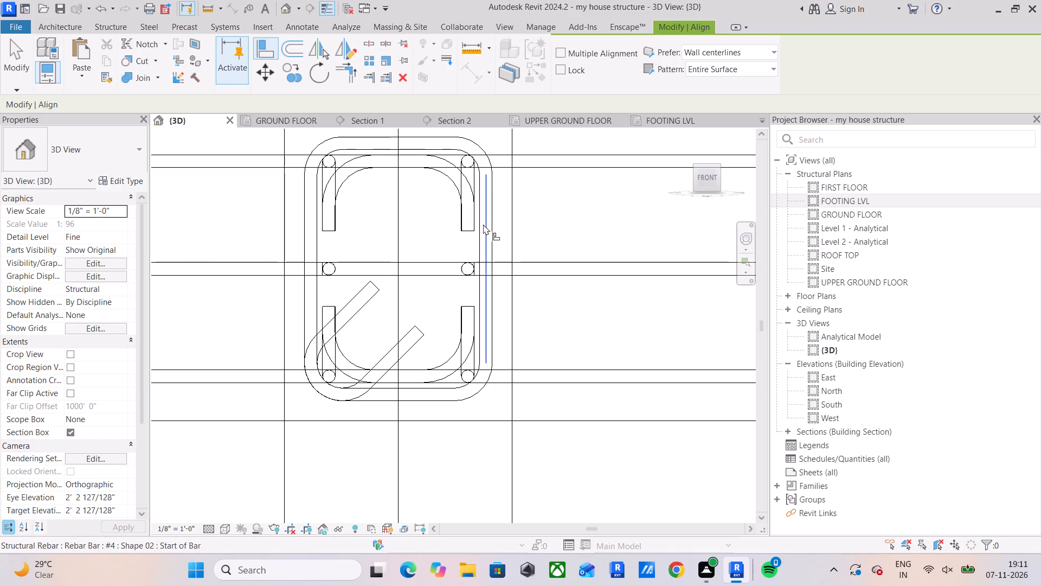
pyautogui.press('Escape')
pyautogui.press('Escape')
pyautogui.press('Escape')
pyautogui.scroll(-3, 493, 288)
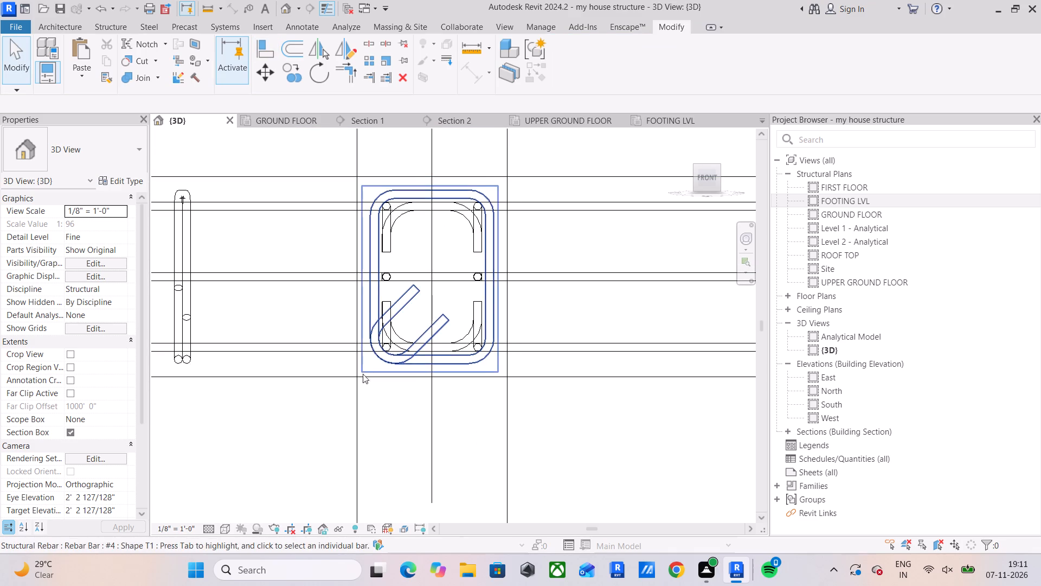
# Copy the straight middle #4 bar of the upper-ground-floor 8–9 bay into the first-floor beam above, placing it by the beam's upper corner at grid 8.
pyautogui.keyDown('shift'); pyautogui.moveTo(505, 346); pyautogui.dragTo(477, 376, button='middle'); pyautogui.keyUp('shift')
pyautogui.moveTo(494, 354); pyautogui.dragTo(391, 408, button='middle')
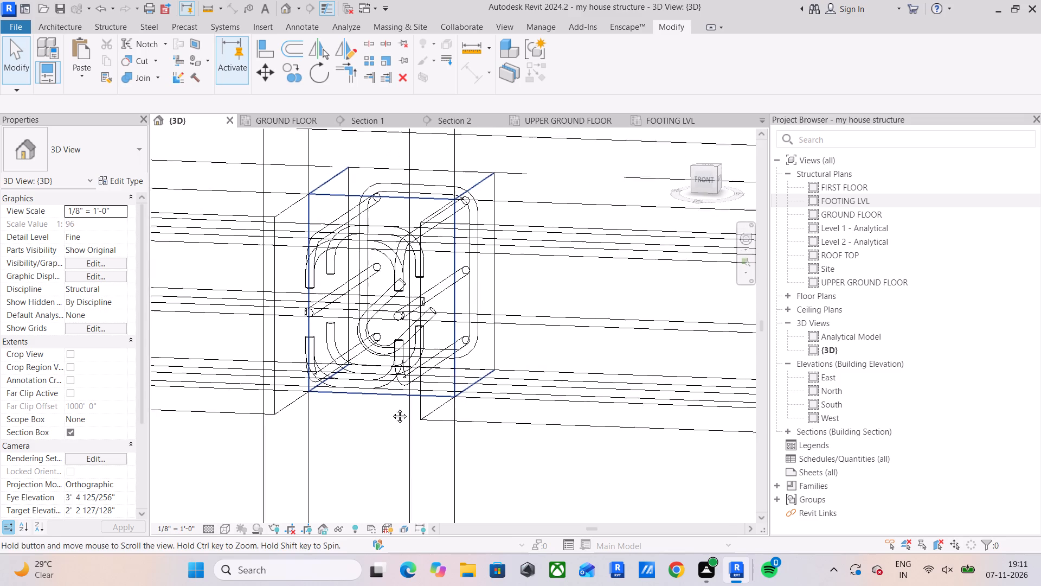
pyautogui.moveTo(391, 408); pyautogui.dragTo(389, 410, button='middle')
pyautogui.moveTo(464, 348); pyautogui.dragTo(458, 295, button='middle')
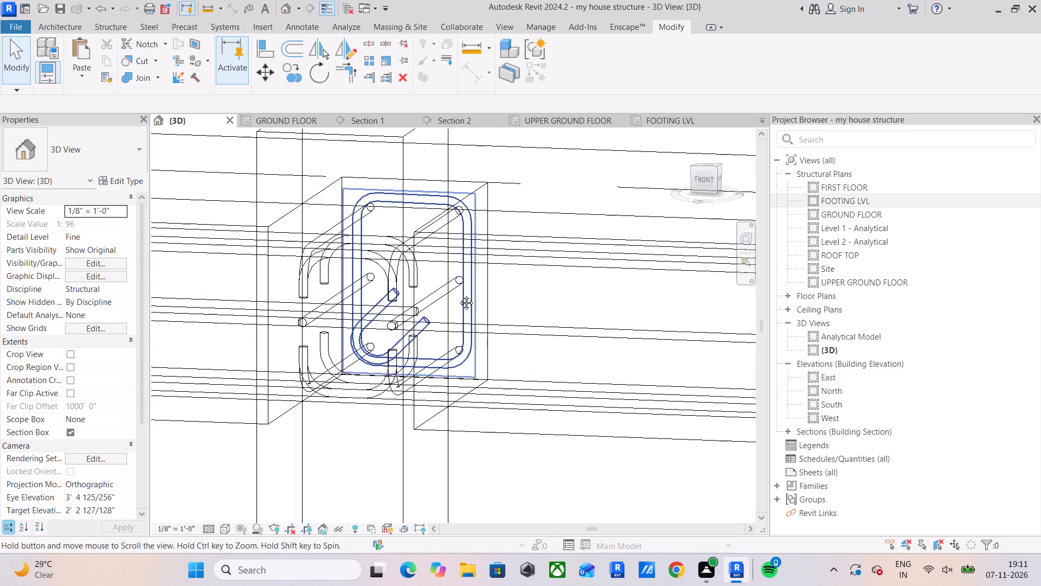
pyautogui.moveTo(458, 295); pyautogui.dragTo(438, 224, button='middle')
pyautogui.scroll(1, 438, 221)
pyautogui.scroll(-12, 440, 364)
pyautogui.moveTo(459, 370); pyautogui.dragTo(469, 127, button='middle')
pyautogui.moveTo(512, 447); pyautogui.dragTo(542, 227, button='middle')
pyautogui.scroll(15, 493, 321)
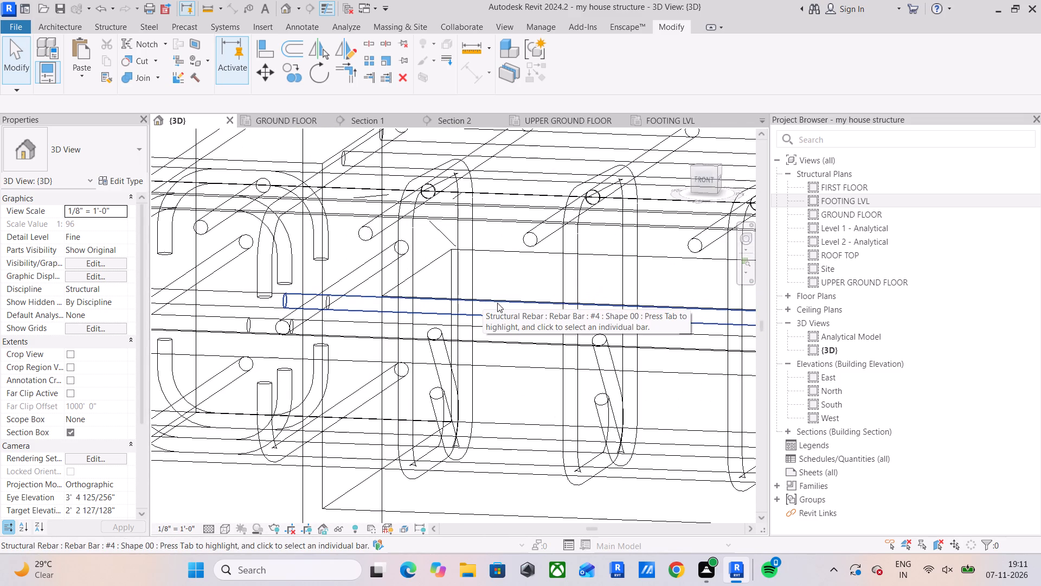
pyautogui.click(497, 303)
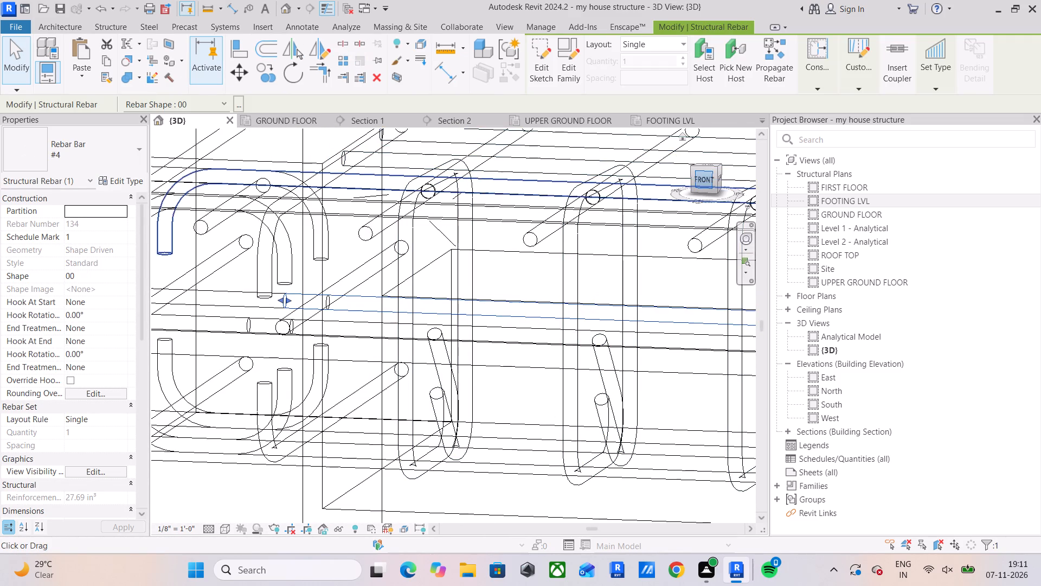
pyautogui.click(705, 181)
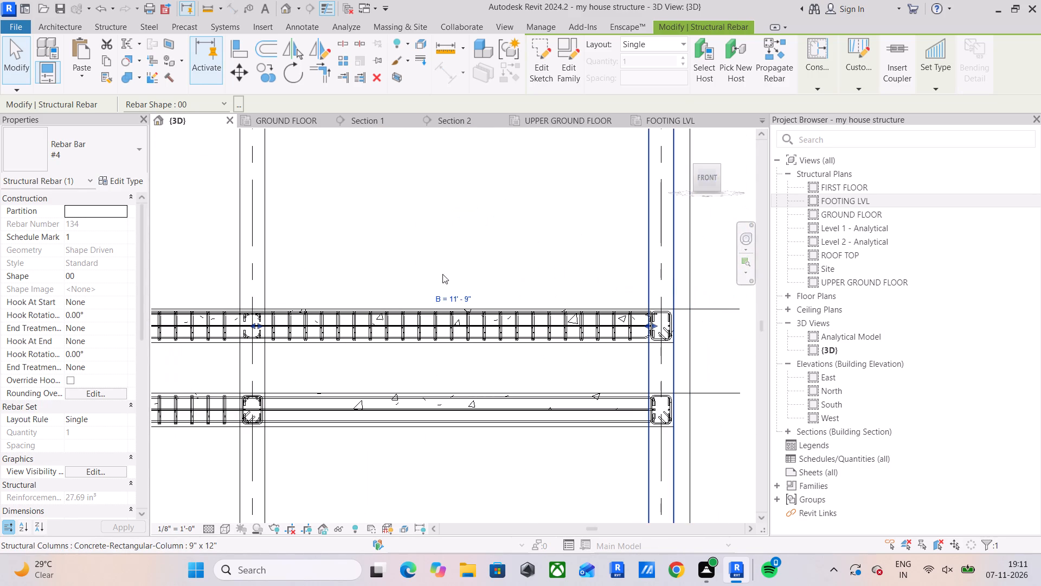
pyautogui.moveTo(269, 71); pyautogui.dragTo(270, 80)
pyautogui.scroll(4, 287, 278)
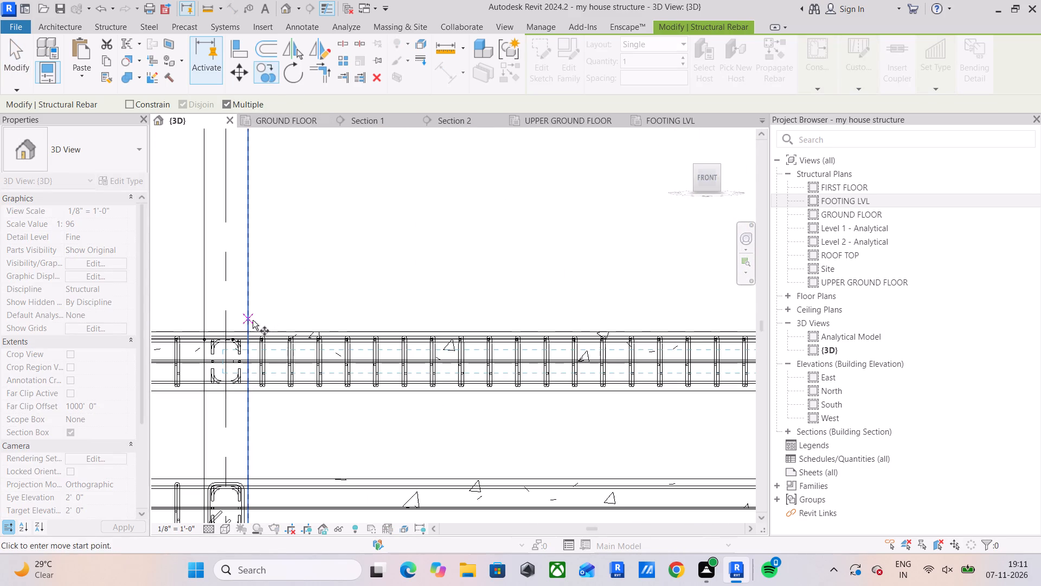
pyautogui.moveTo(250, 329); pyautogui.dragTo(260, 311)
pyautogui.scroll(-5, 256, 195)
pyautogui.moveTo(255, 177); pyautogui.dragTo(263, 407, button='middle')
pyautogui.scroll(-2, 294, 272)
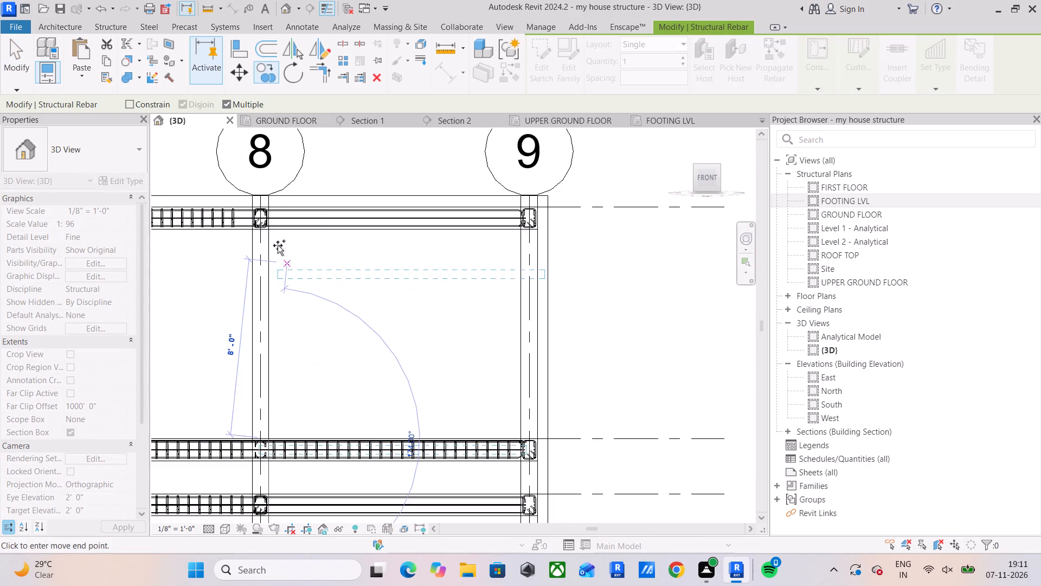
pyautogui.scroll(9, 261, 223)
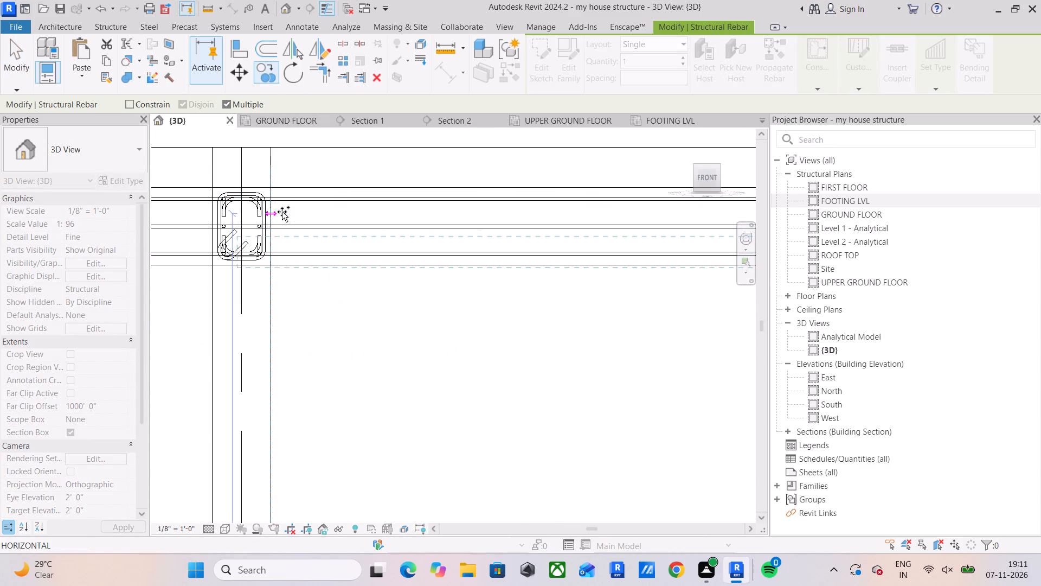
pyautogui.click(273, 187)
pyautogui.press('Escape')
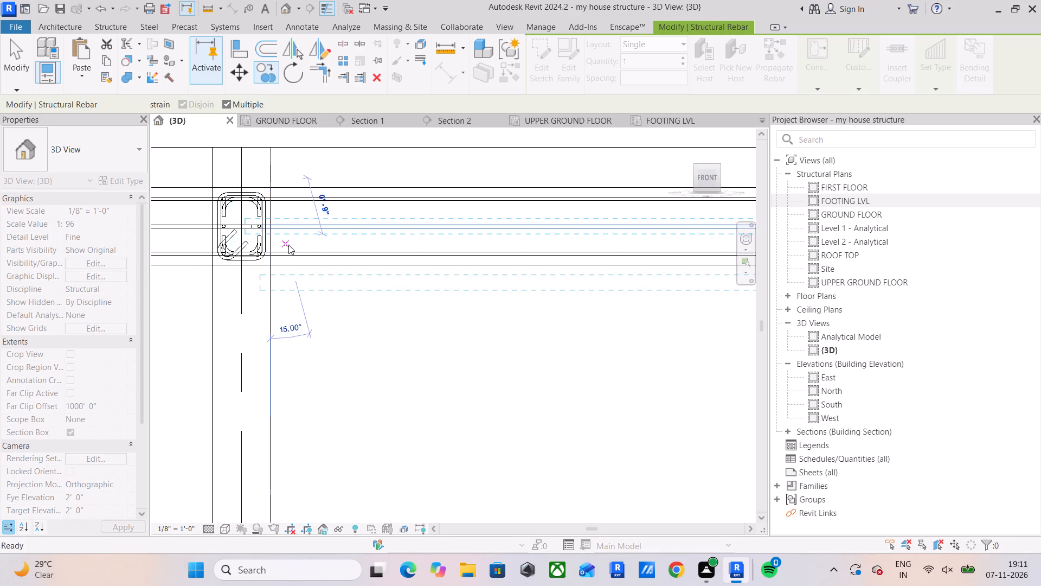
pyautogui.press('Escape')
# Align the copied first-floor middle bar's end with the outer hook face on the far side of the grid 8 column.
pyautogui.scroll(10, 252, 225)
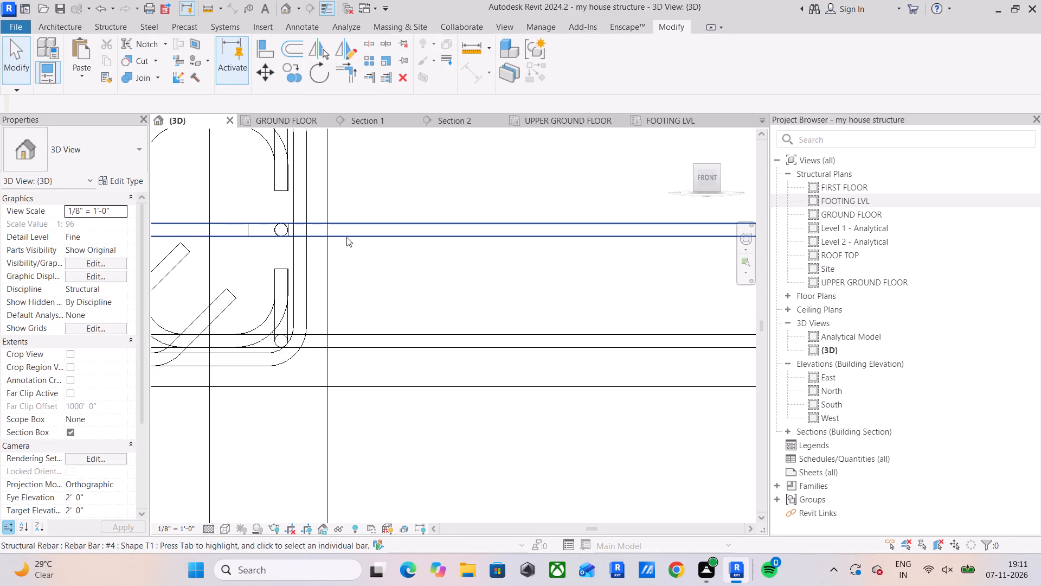
pyautogui.moveTo(265, 61); pyautogui.dragTo(265, 66)
pyautogui.moveTo(261, 192); pyautogui.dragTo(352, 209, button='middle')
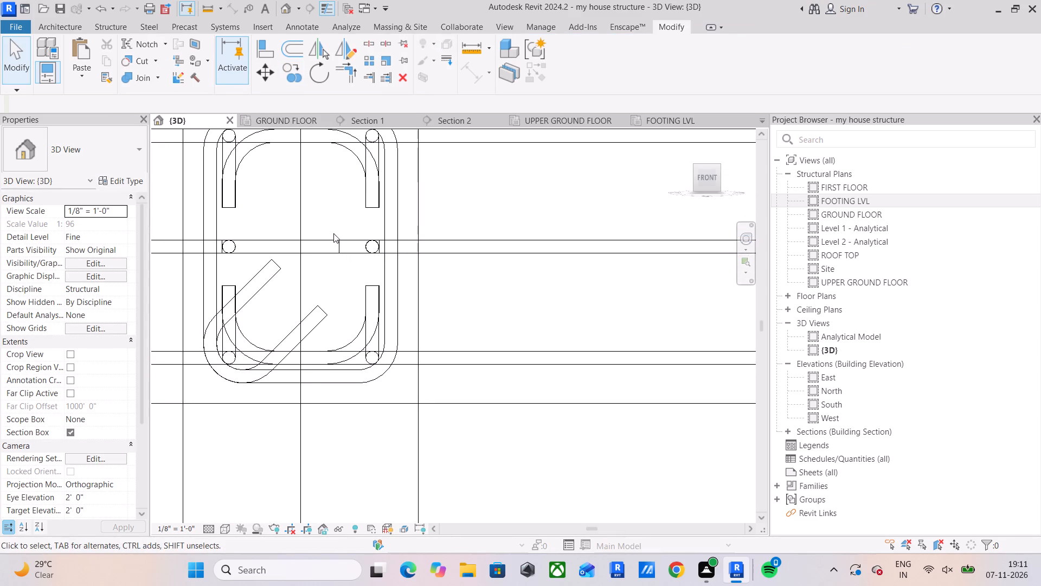
pyautogui.click(224, 243)
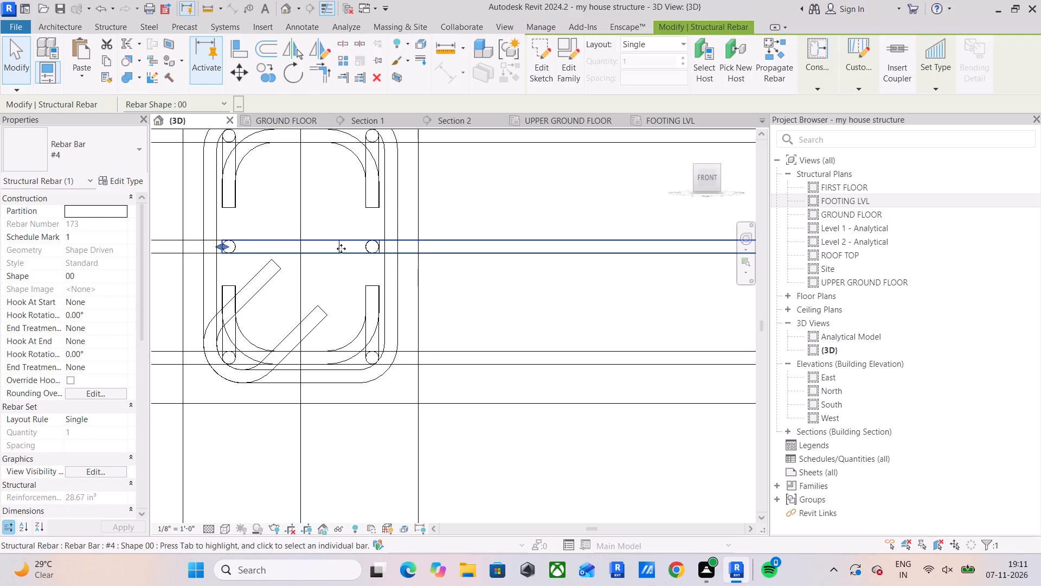
pyautogui.click(237, 56)
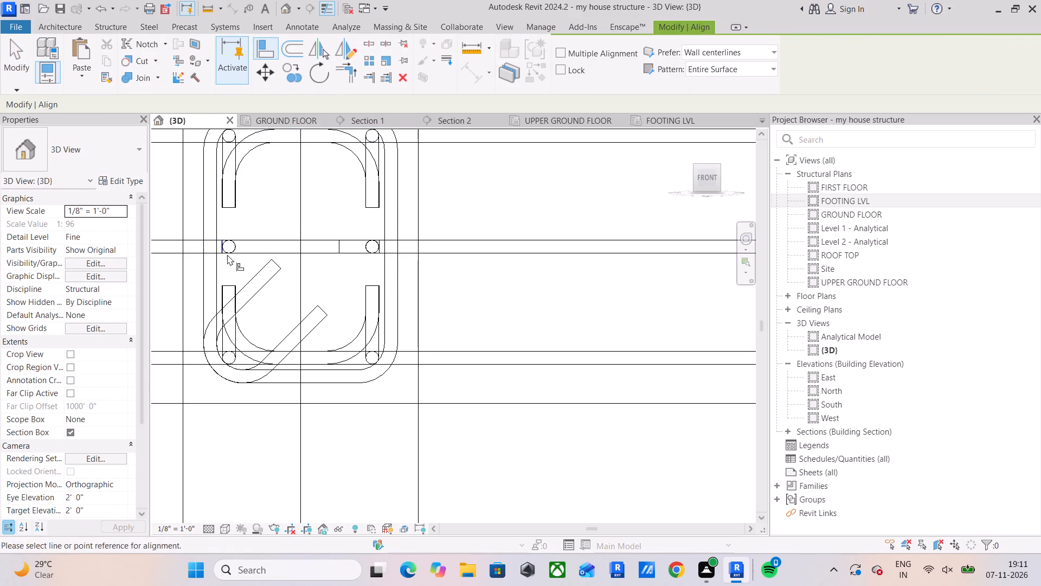
pyautogui.scroll(4, 219, 244)
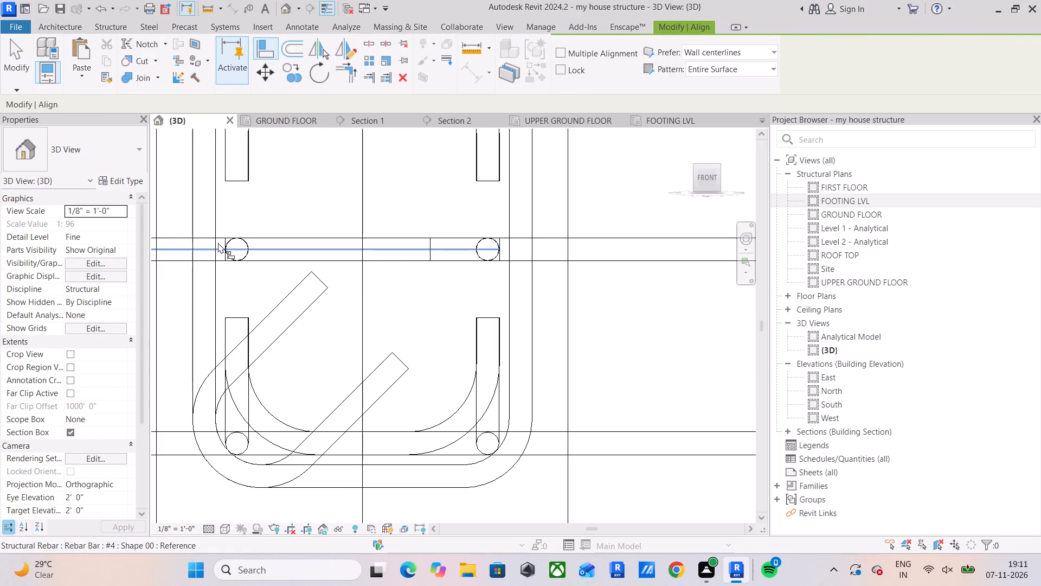
pyautogui.click(223, 232)
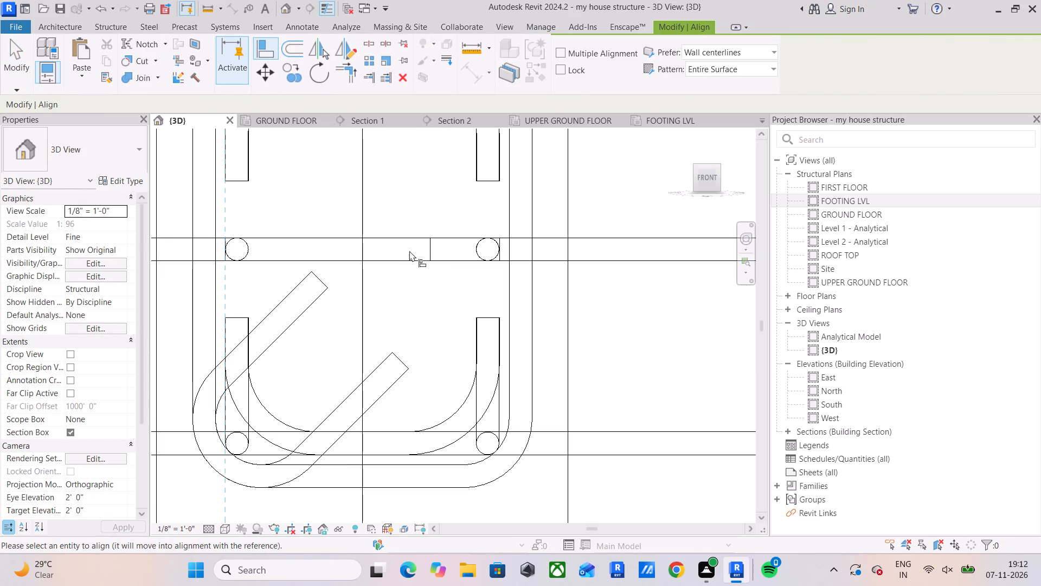
pyautogui.click(432, 249)
pyautogui.scroll(-2, 380, 275)
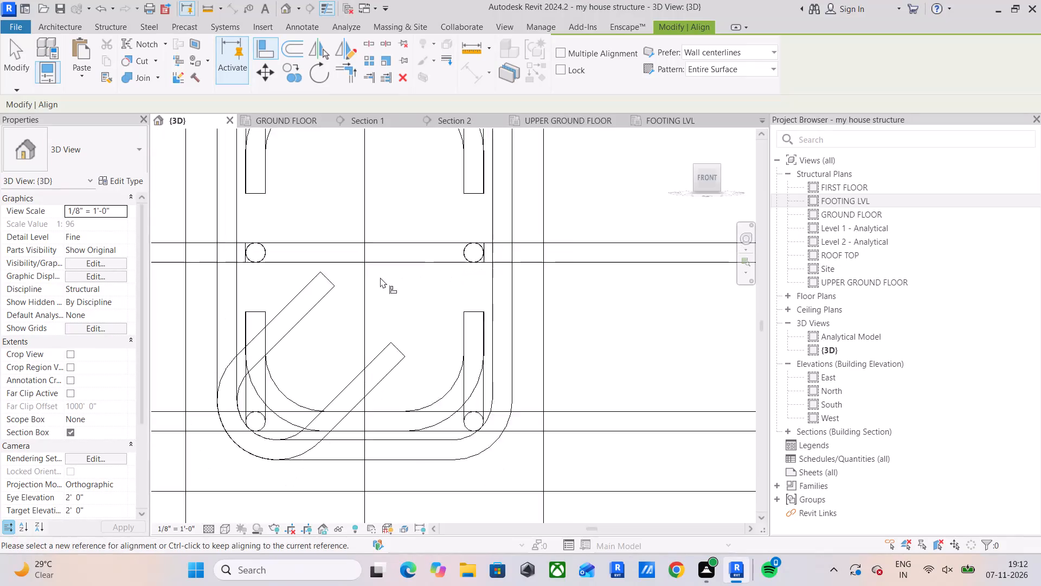
pyautogui.scroll(-2, 380, 277)
pyautogui.press('Escape')
pyautogui.press('Escape')
# Change the 3D view's visual style to Shaded, keeping the aligned first-floor middle bar selected.
pyautogui.keyDown('shift'); pyautogui.moveTo(454, 291); pyautogui.dragTo(434, 321, button='middle'); pyautogui.keyUp('shift')
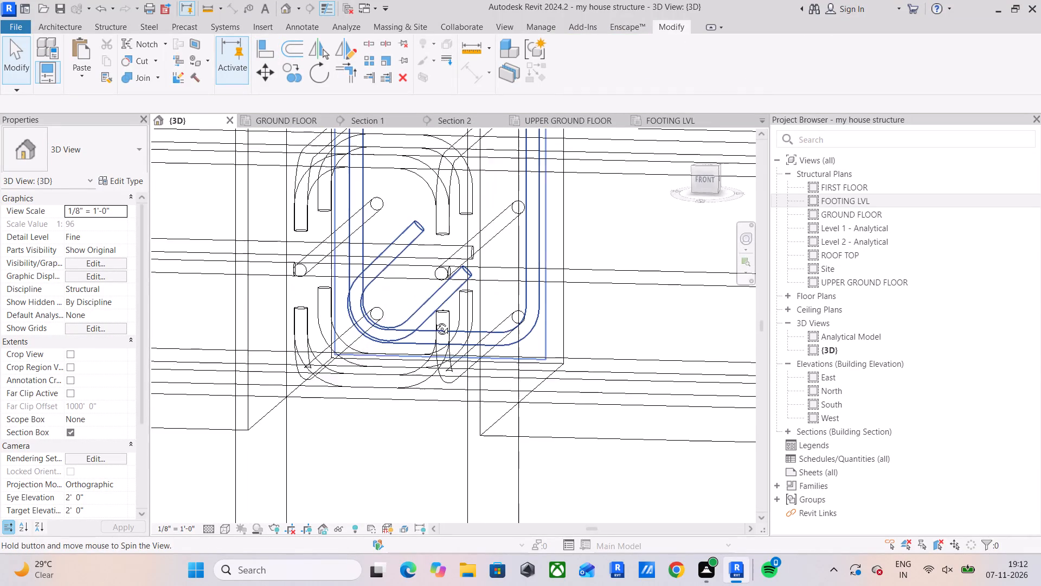
pyautogui.keyDown('shift'); pyautogui.moveTo(434, 321); pyautogui.dragTo(434, 330, button='middle'); pyautogui.keyUp('shift')
pyautogui.click(512, 298)
pyautogui.scroll(-4, 512, 299)
pyautogui.moveTo(509, 305); pyautogui.dragTo(361, 349, button='middle')
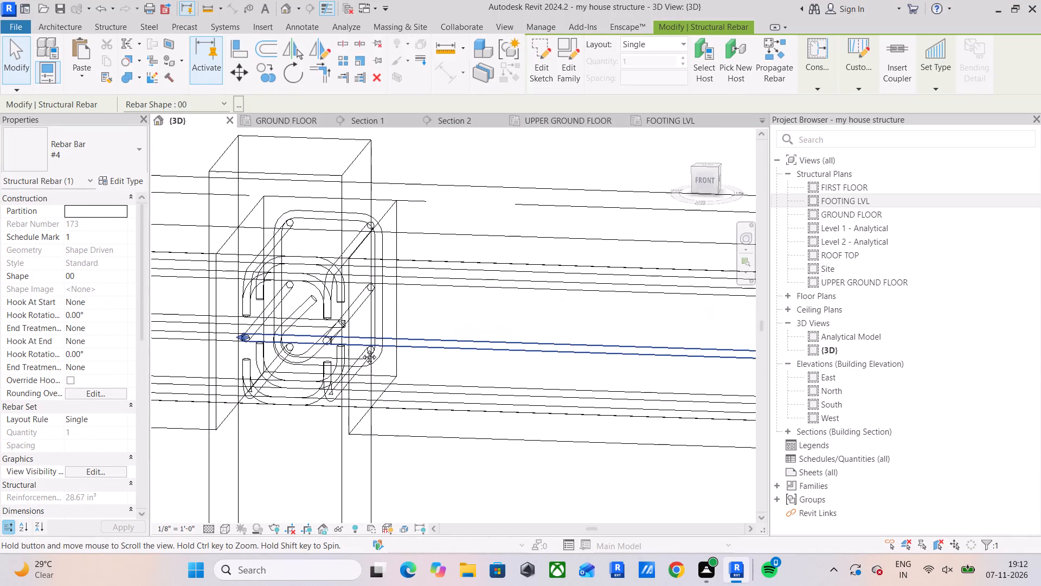
pyautogui.moveTo(361, 349); pyautogui.dragTo(359, 350, button='middle')
pyautogui.scroll(-2, 392, 341)
pyautogui.moveTo(425, 334); pyautogui.dragTo(326, 307, button='middle')
pyautogui.scroll(-3, 388, 294)
pyautogui.keyDown('shift'); pyautogui.moveTo(442, 304); pyautogui.dragTo(412, 308, button='middle'); pyautogui.keyUp('shift')
pyautogui.click(227, 527)
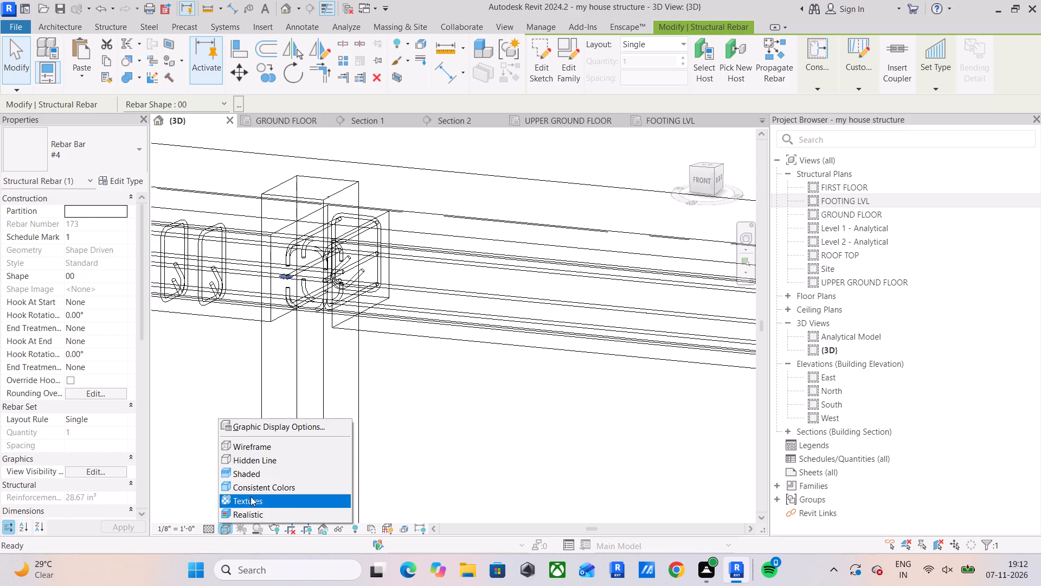
pyautogui.click(265, 473)
# Mirror a copy of the first-floor 8–9 middle bar across an axis drawn along the beam's centreline in top view.
pyautogui.moveTo(402, 387); pyautogui.dragTo(362, 422, button='middle')
pyautogui.keyDown('shift'); pyautogui.moveTo(403, 385); pyautogui.dragTo(338, 409, button='middle'); pyautogui.keyUp('shift')
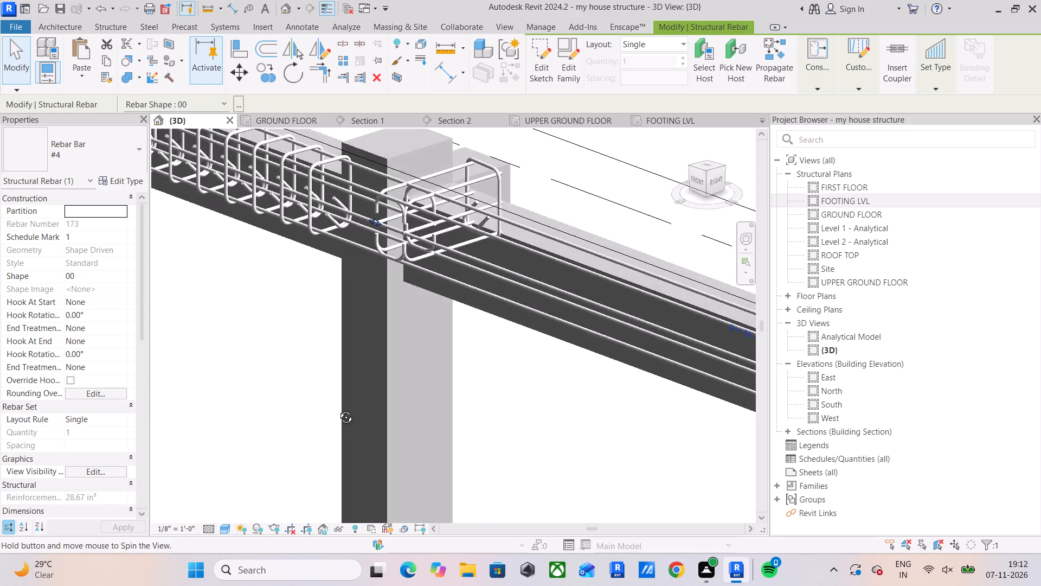
pyautogui.keyDown('shift'); pyautogui.moveTo(338, 409); pyautogui.dragTo(334, 409, button='middle'); pyautogui.keyUp('shift')
pyautogui.moveTo(533, 303); pyautogui.dragTo(397, 377, button='middle')
pyautogui.scroll(4, 413, 335)
pyautogui.keyDown('shift'); pyautogui.moveTo(409, 339); pyautogui.dragTo(432, 328, button='middle'); pyautogui.keyUp('shift')
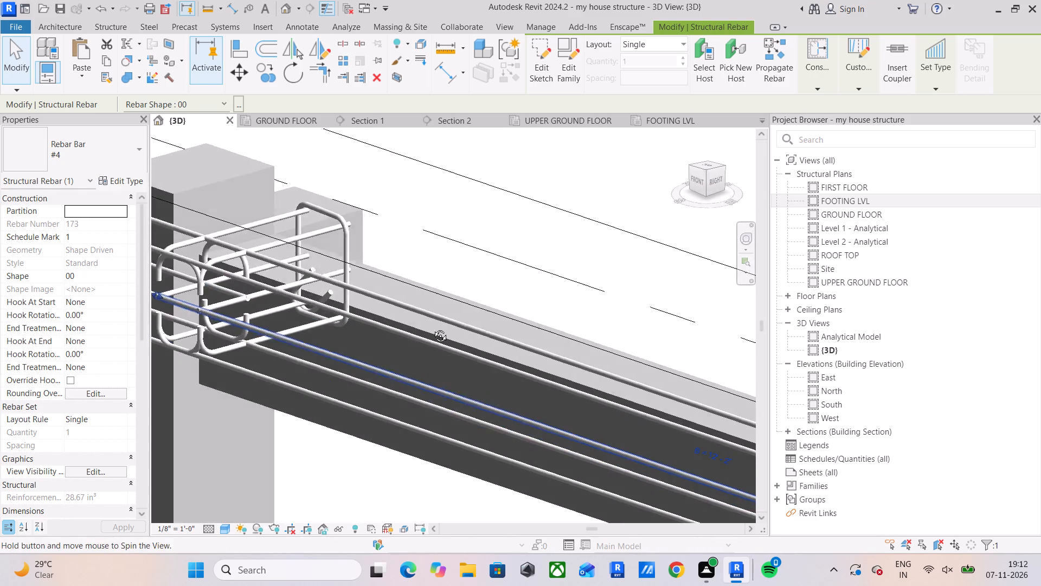
pyautogui.keyDown('shift'); pyautogui.moveTo(432, 328); pyautogui.dragTo(434, 326, button='middle'); pyautogui.keyUp('shift')
pyautogui.click(708, 165)
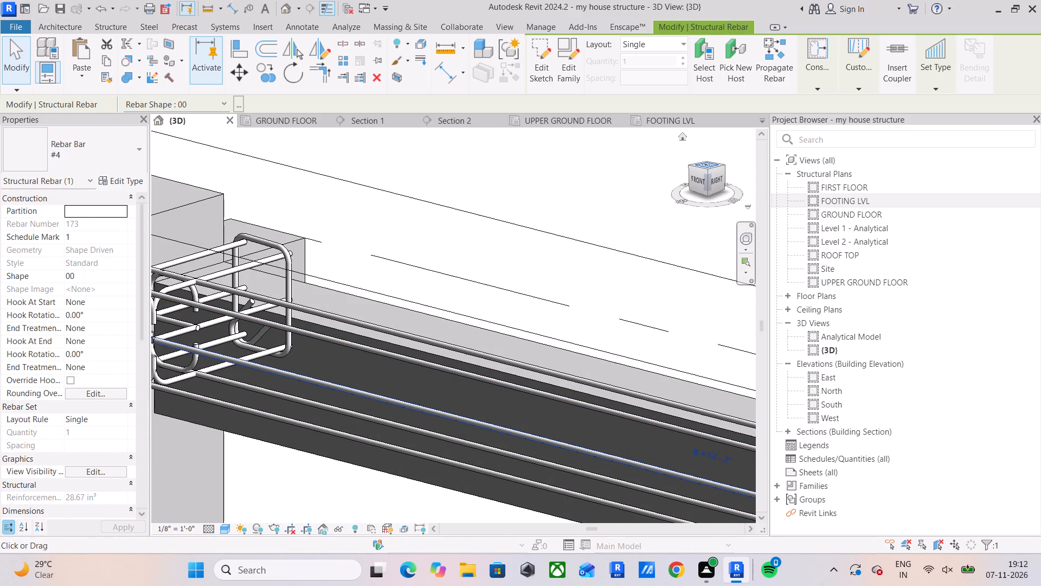
pyautogui.scroll(1, 304, 323)
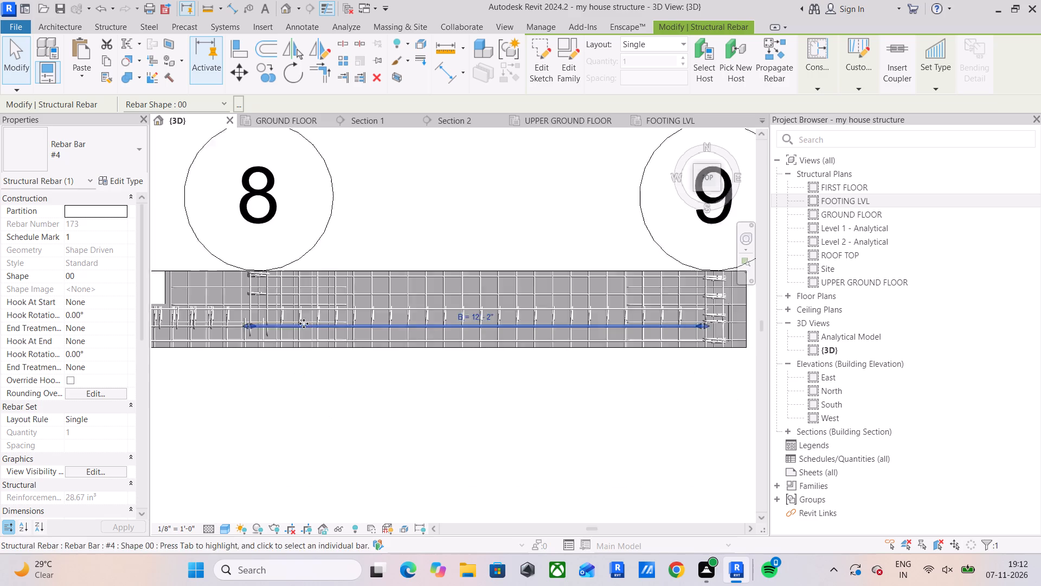
pyautogui.scroll(8, 304, 323)
pyautogui.moveTo(348, 341); pyautogui.dragTo(403, 346, button='middle')
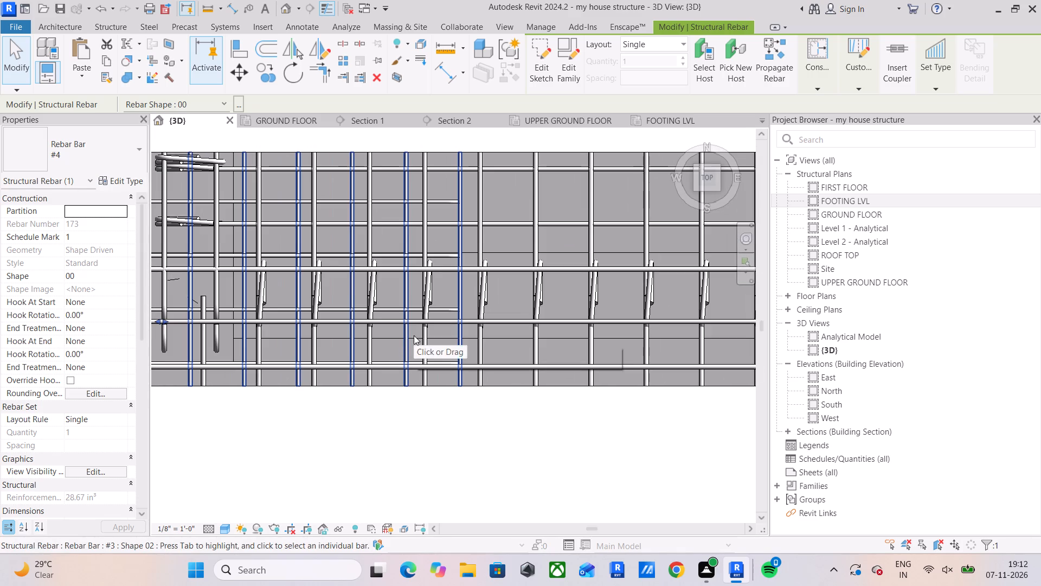
pyautogui.click(323, 54)
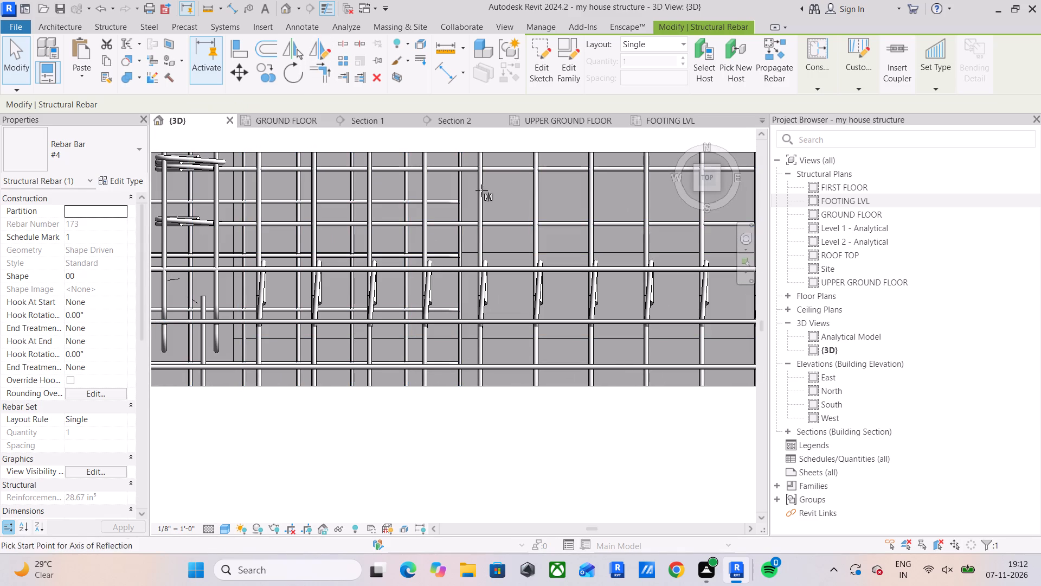
pyautogui.click(499, 299)
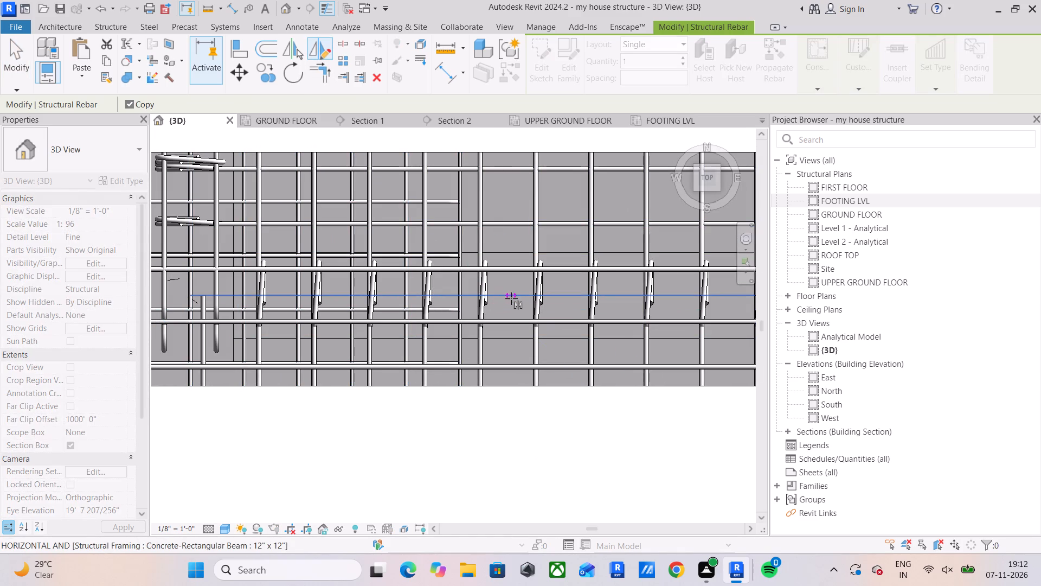
pyautogui.click(512, 298)
pyautogui.press('Escape')
pyautogui.press('Escape')
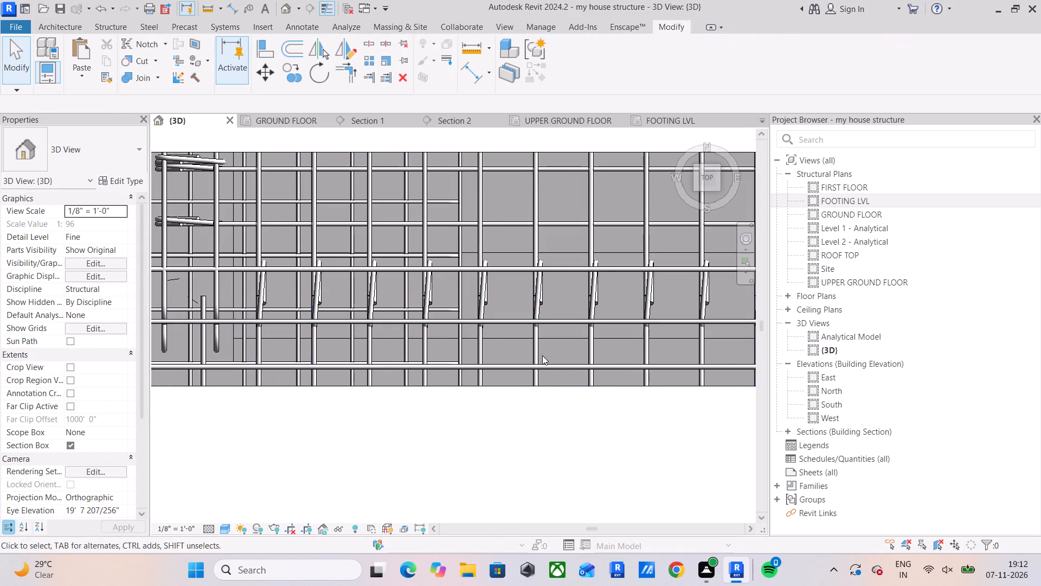
# Examine the middle bars inside the first-floor 8–9 beam where they enter the grid 8 column.
pyautogui.scroll(-3, 523, 355)
pyautogui.keyDown('shift'); pyautogui.moveTo(524, 391); pyautogui.dragTo(470, 336, button='middle'); pyautogui.keyUp('shift')
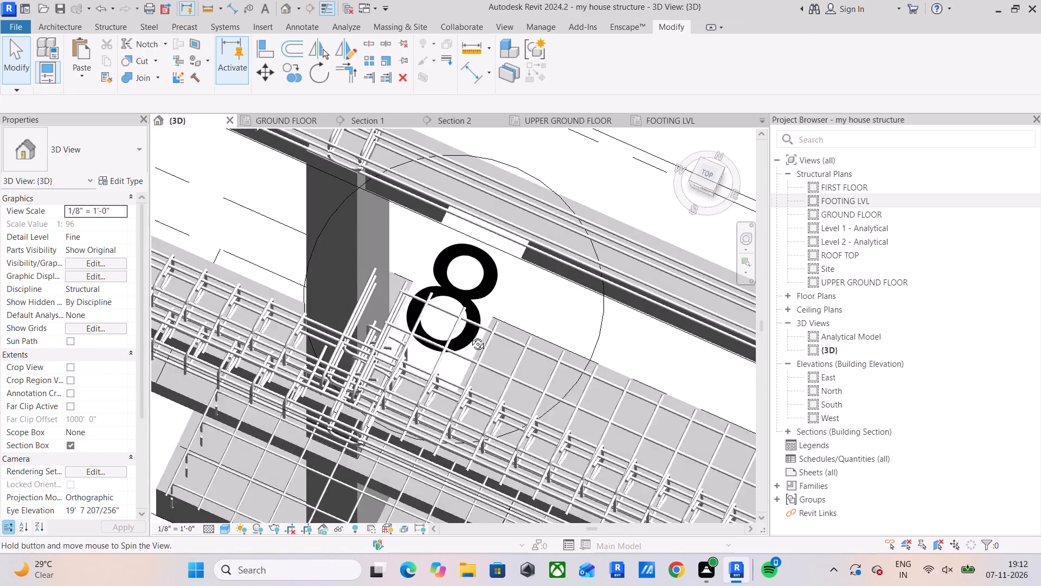
pyautogui.keyDown('shift'); pyautogui.moveTo(470, 336); pyautogui.dragTo(427, 184, button='middle'); pyautogui.keyUp('shift')
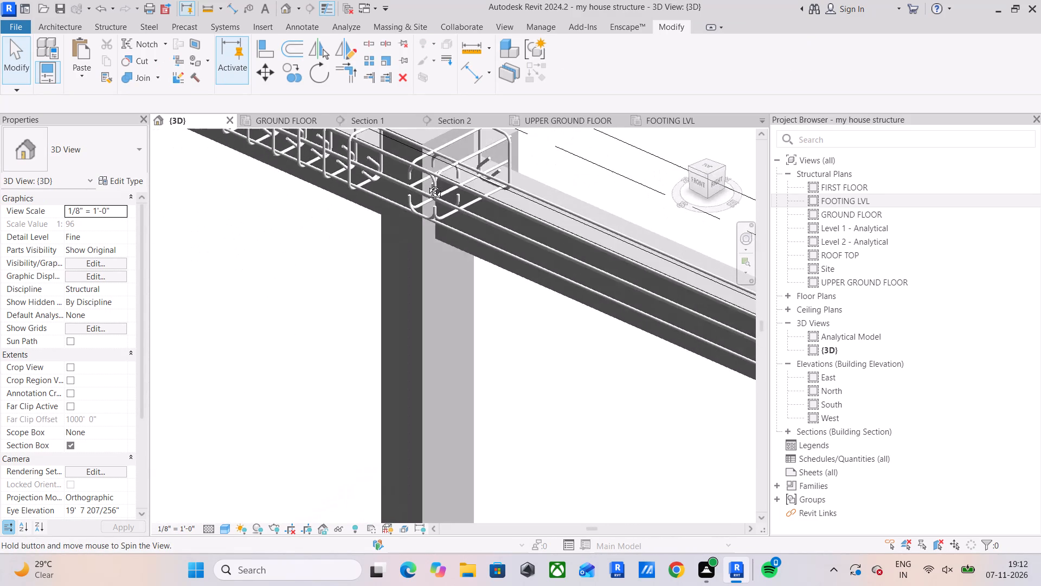
pyautogui.keyDown('shift'); pyautogui.moveTo(427, 184); pyautogui.dragTo(454, 160, button='middle'); pyautogui.keyUp('shift')
pyautogui.scroll(4, 479, 263)
pyautogui.keyDown('shift'); pyautogui.moveTo(492, 351); pyautogui.dragTo(506, 322, button='middle'); pyautogui.keyUp('shift')
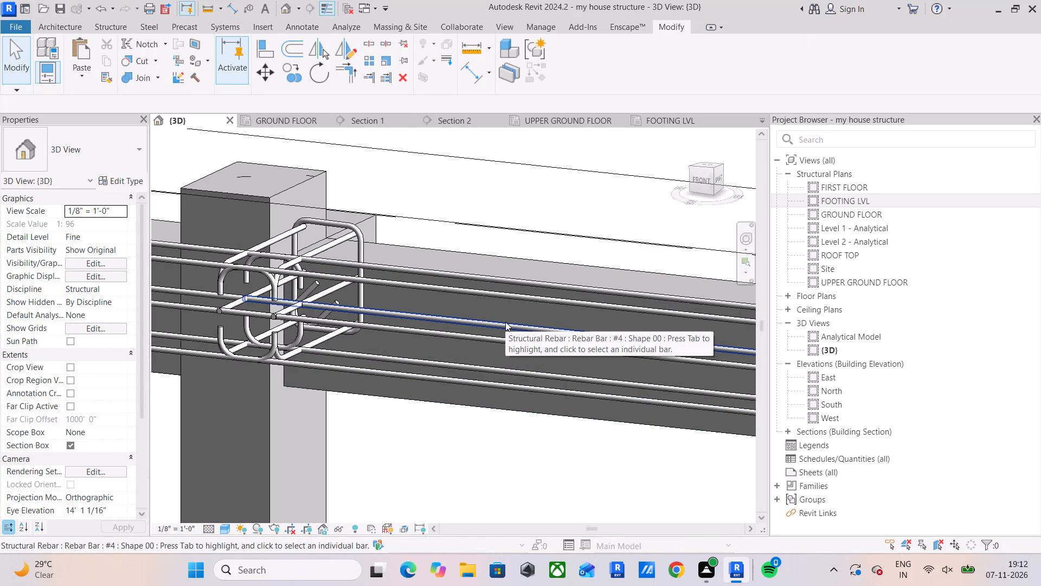
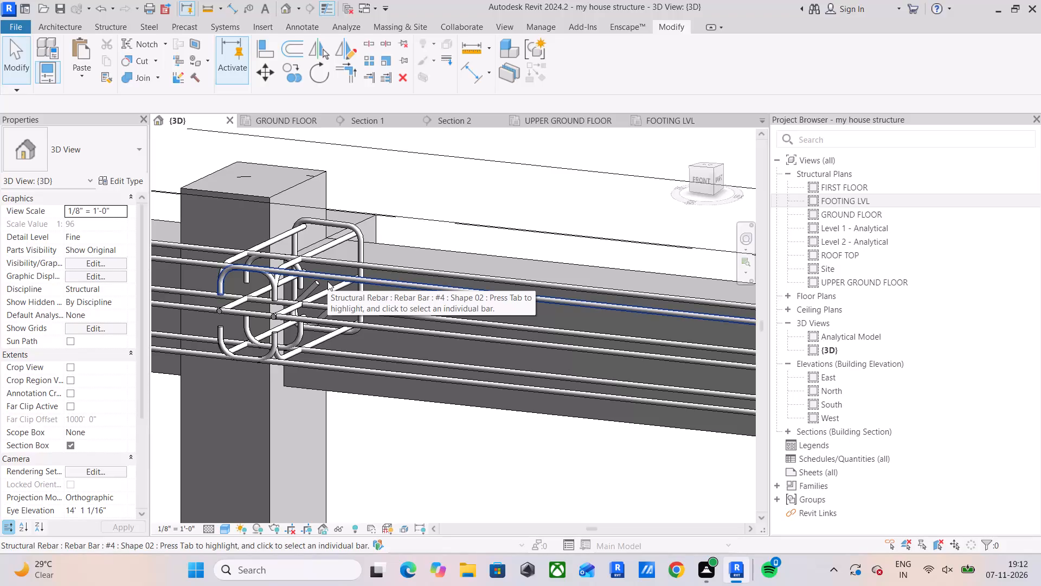
# Copy the 8–9 stirrup set from the upper of the two lower-level beams into the beam directly below and the first-floor beam.
pyautogui.scroll(-4, 407, 302)
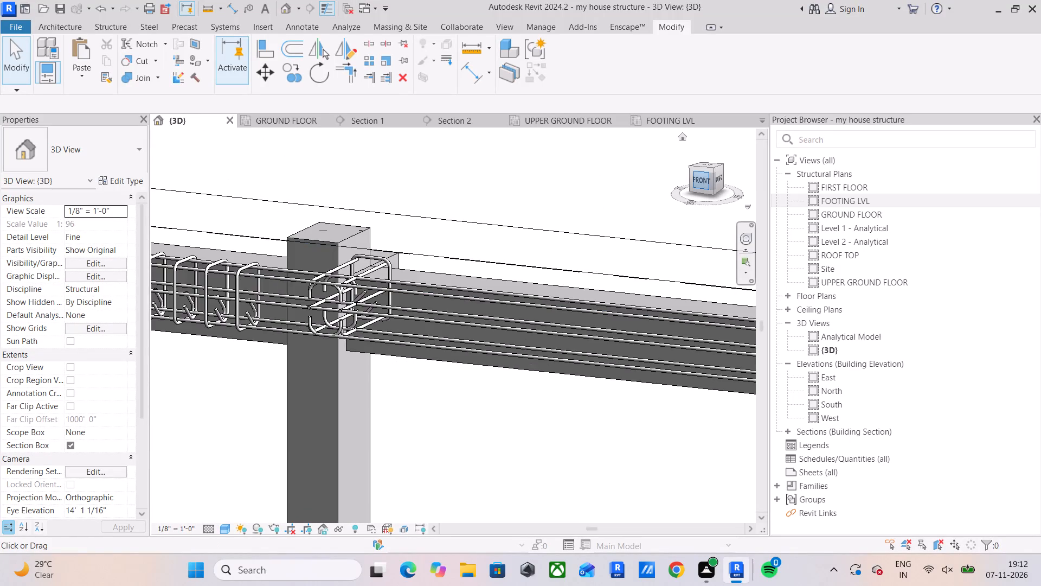
pyautogui.click(697, 181)
pyautogui.moveTo(613, 244); pyautogui.dragTo(384, 175, button='middle')
pyautogui.scroll(9, 500, 339)
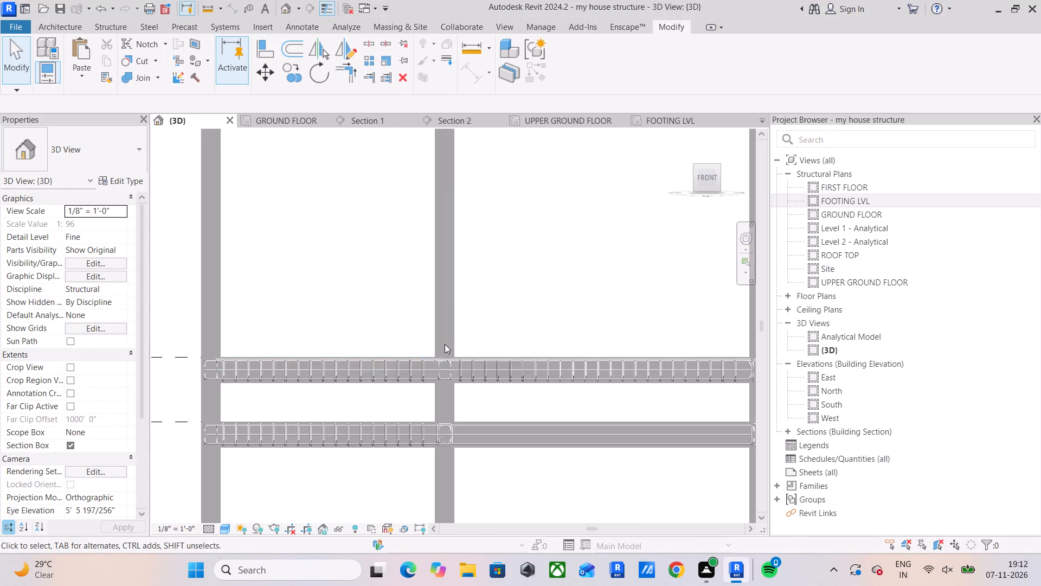
pyautogui.scroll(4, 445, 344)
pyautogui.moveTo(462, 362); pyautogui.dragTo(406, 251, button='middle')
pyautogui.scroll(9, 401, 284)
pyautogui.click(404, 241)
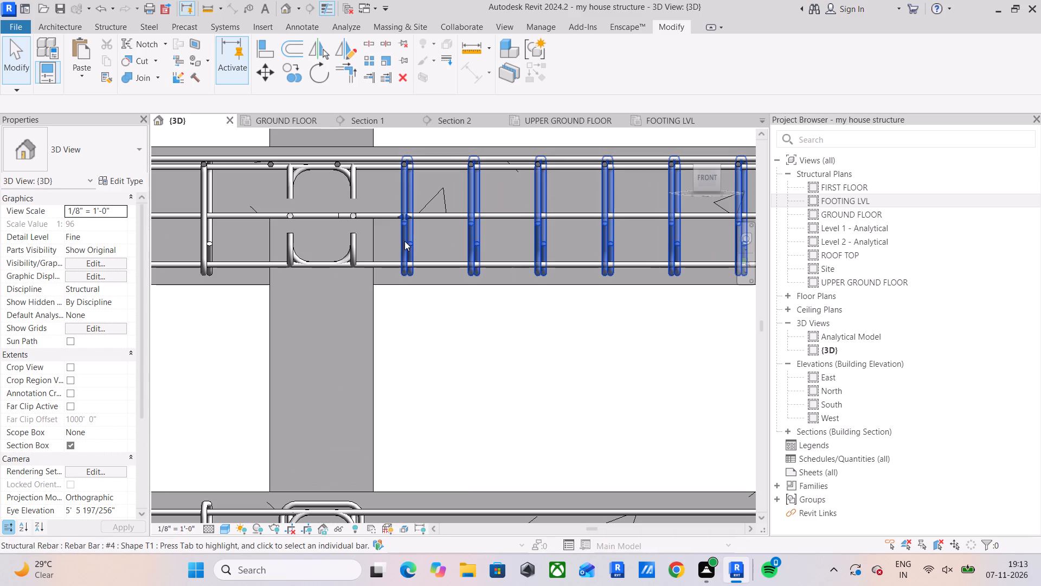
pyautogui.click(288, 73)
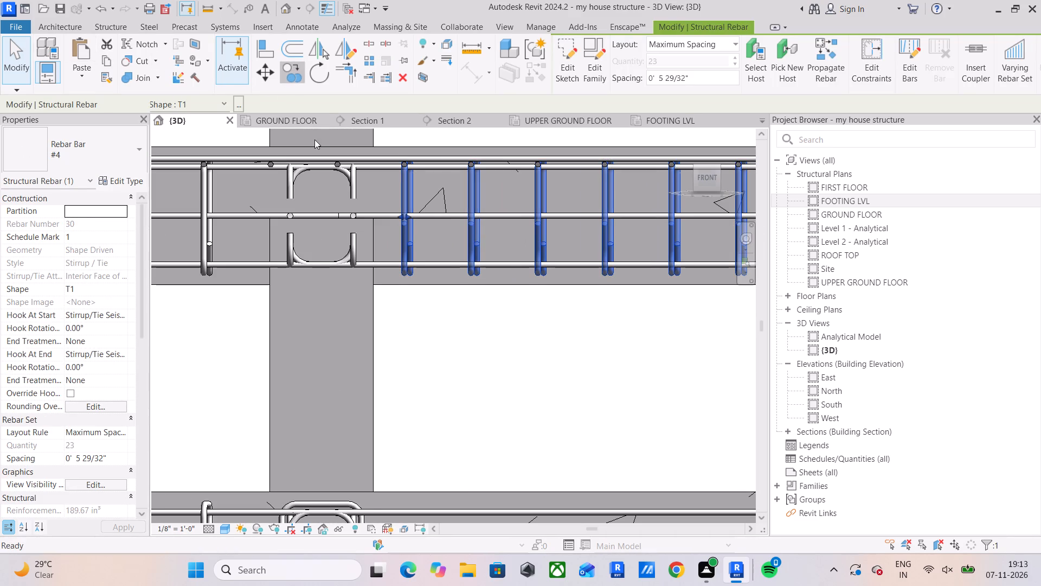
pyautogui.click(375, 283)
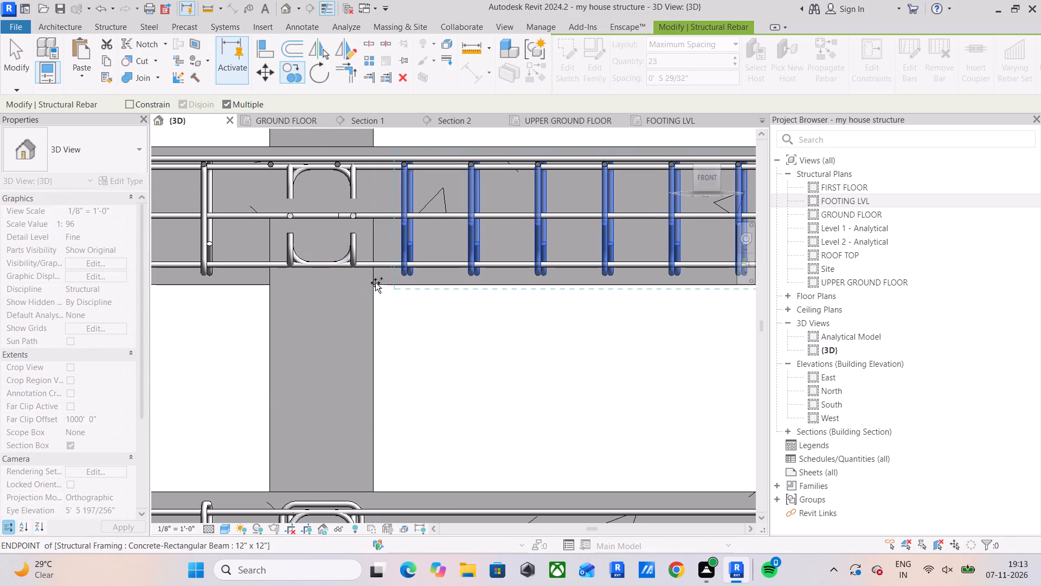
pyautogui.scroll(-4, 371, 289)
pyautogui.moveTo(359, 299); pyautogui.dragTo(359, 193, button='middle')
pyautogui.click(368, 379)
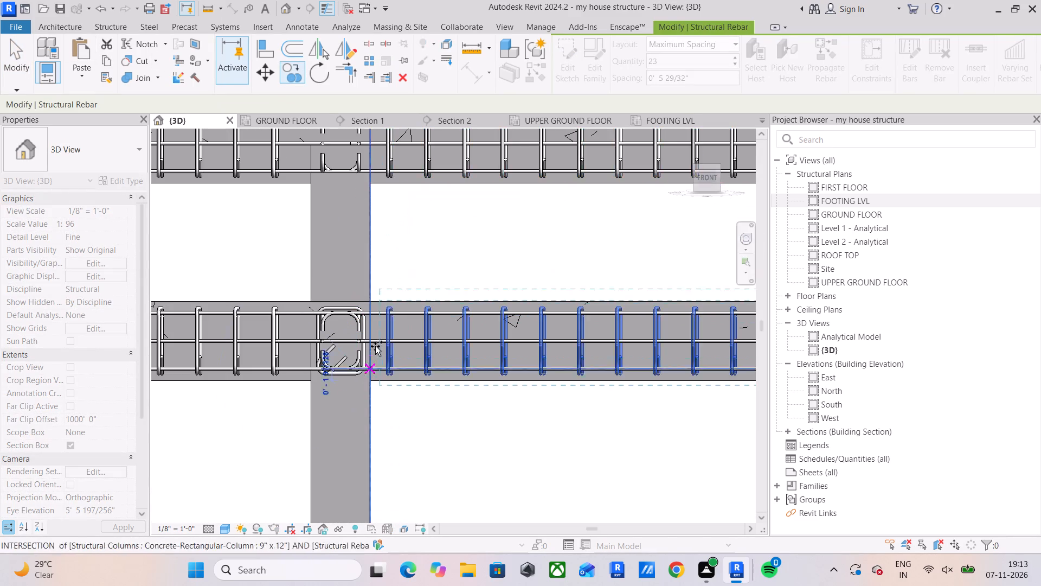
pyautogui.scroll(-5, 377, 295)
pyautogui.moveTo(372, 295); pyautogui.dragTo(398, 566, button='middle')
pyautogui.moveTo(412, 464); pyautogui.dragTo(442, 585, button='middle')
pyautogui.scroll(4, 445, 229)
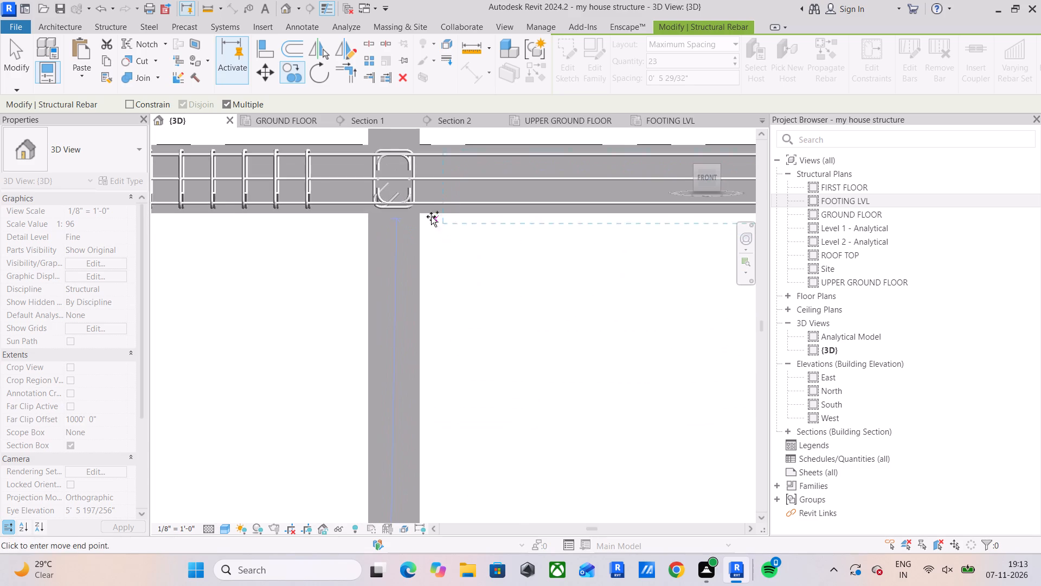
pyautogui.click(420, 214)
pyautogui.scroll(-4, 432, 248)
pyautogui.scroll(3, 391, 226)
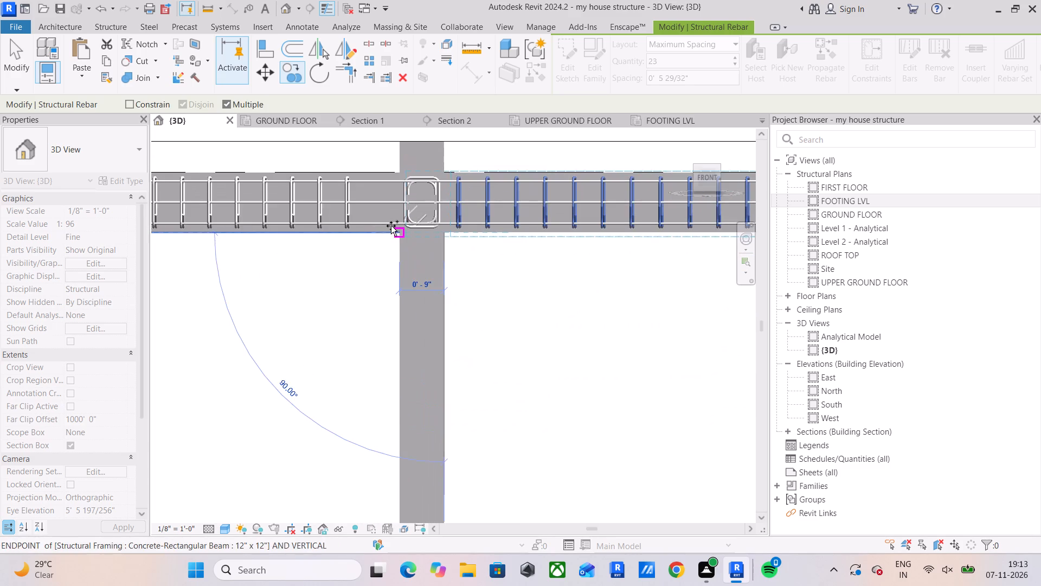
pyautogui.press('Escape')
# Delete the existing stirrup set from the first-floor beam between grids 10 and 8.
pyautogui.click(344, 211)
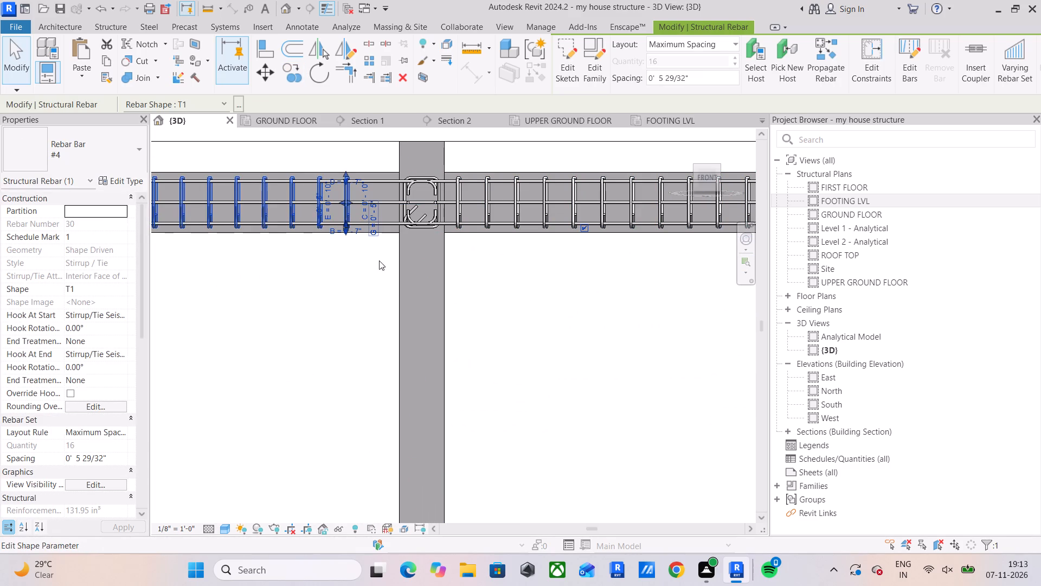
pyautogui.press('Delete')
# Copy the stirrup set between grids 10 and 8 from the lower-level beam up into the first-floor beam, matching the grid 8 column edge.
pyautogui.scroll(-4, 376, 268)
pyautogui.moveTo(376, 268); pyautogui.dragTo(460, 86, button='middle')
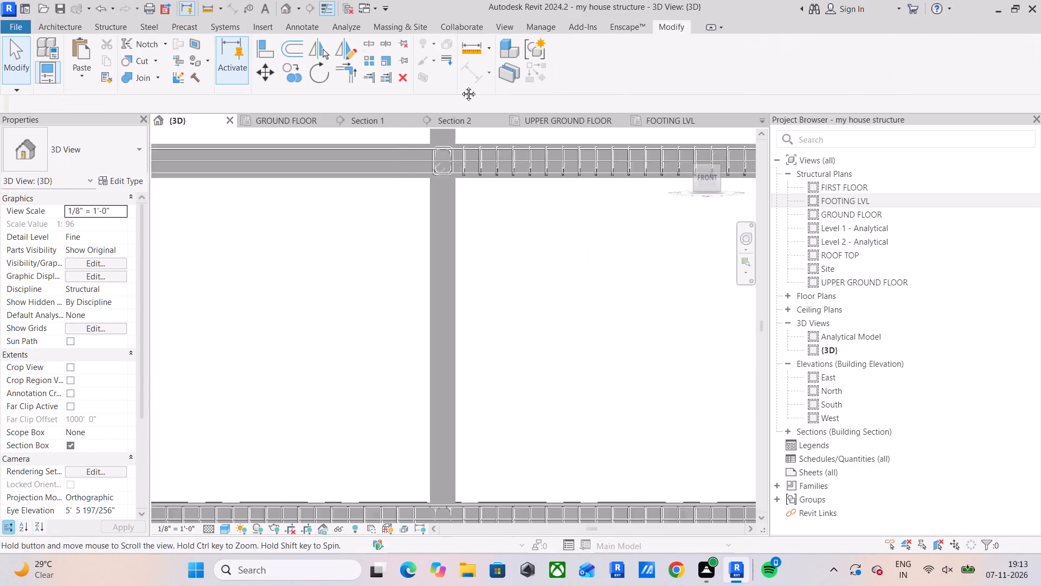
pyautogui.moveTo(460, 86); pyautogui.dragTo(465, 77, button='middle')
pyautogui.scroll(4, 427, 391)
pyautogui.click(486, 395)
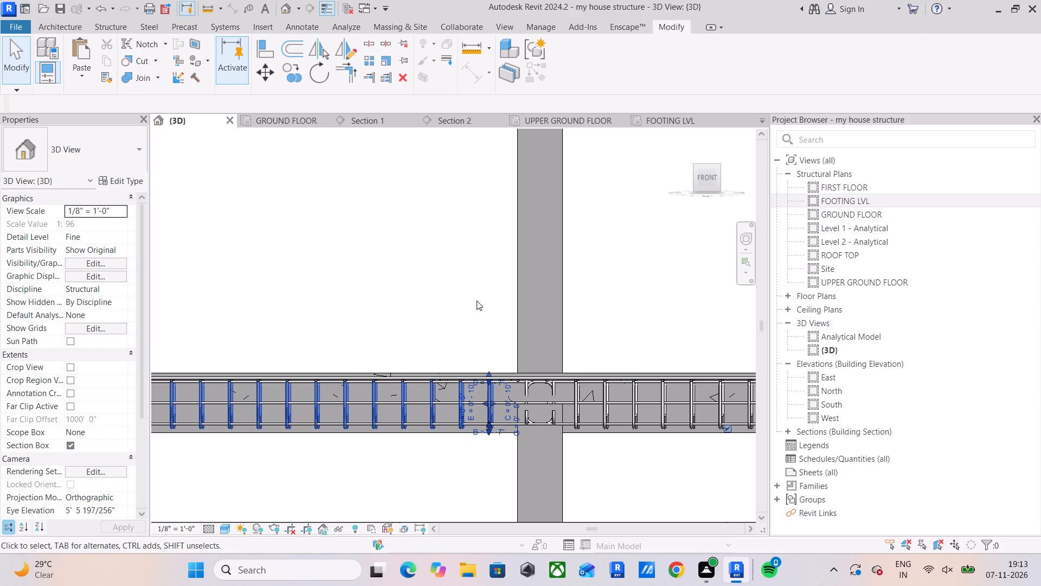
pyautogui.click(293, 71)
pyautogui.scroll(4, 468, 339)
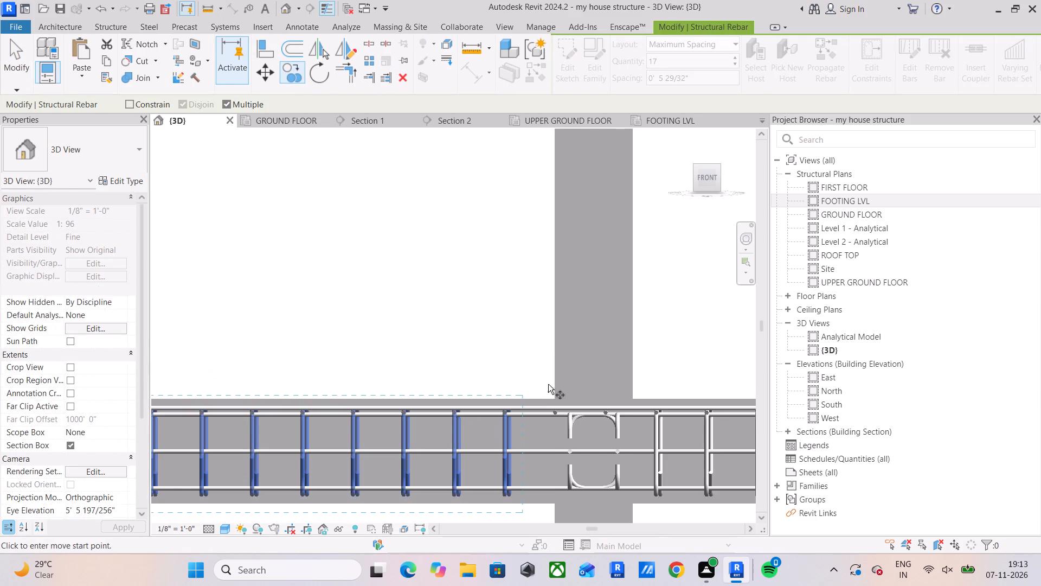
pyautogui.click(554, 400)
pyautogui.scroll(-6, 516, 295)
pyautogui.moveTo(524, 269); pyautogui.dragTo(535, 550, button='middle')
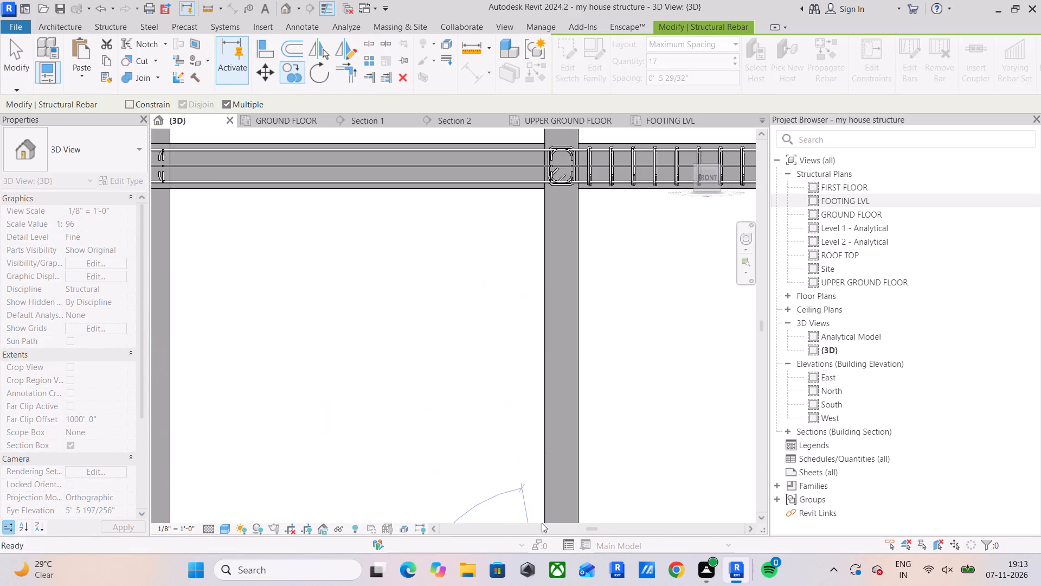
pyautogui.scroll(-2, 570, 357)
pyautogui.moveTo(561, 368); pyautogui.dragTo(542, 462, button='middle')
pyautogui.scroll(-1, 542, 462)
pyautogui.scroll(9, 528, 333)
pyautogui.click(541, 309)
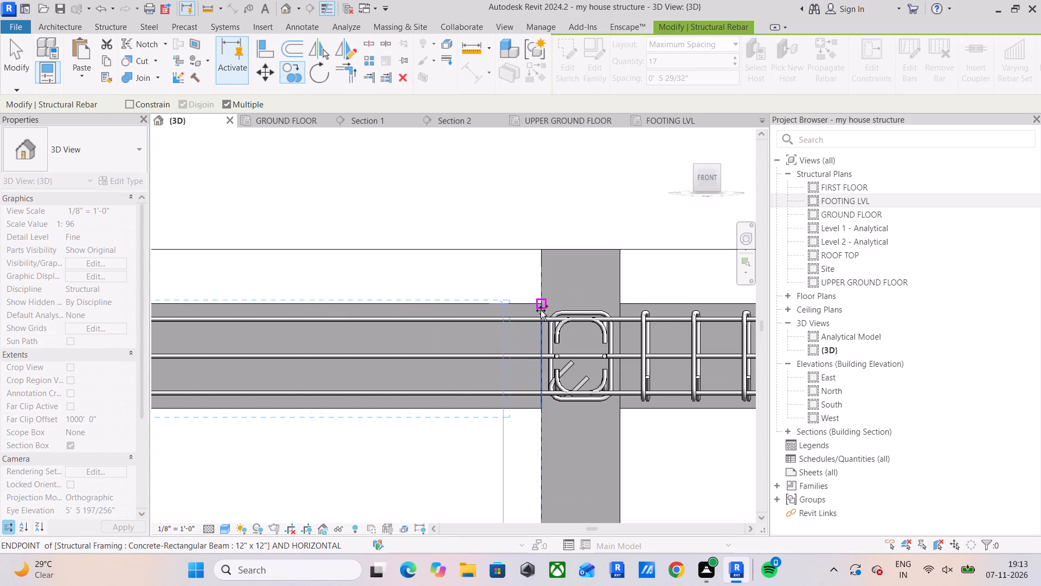
pyautogui.scroll(-3, 454, 341)
pyautogui.moveTo(456, 343); pyautogui.dragTo(497, 300, button='middle')
pyautogui.scroll(-4, 471, 371)
pyautogui.moveTo(468, 371); pyautogui.dragTo(544, 342, button='middle')
pyautogui.press('Escape')
pyautogui.press('Escape')
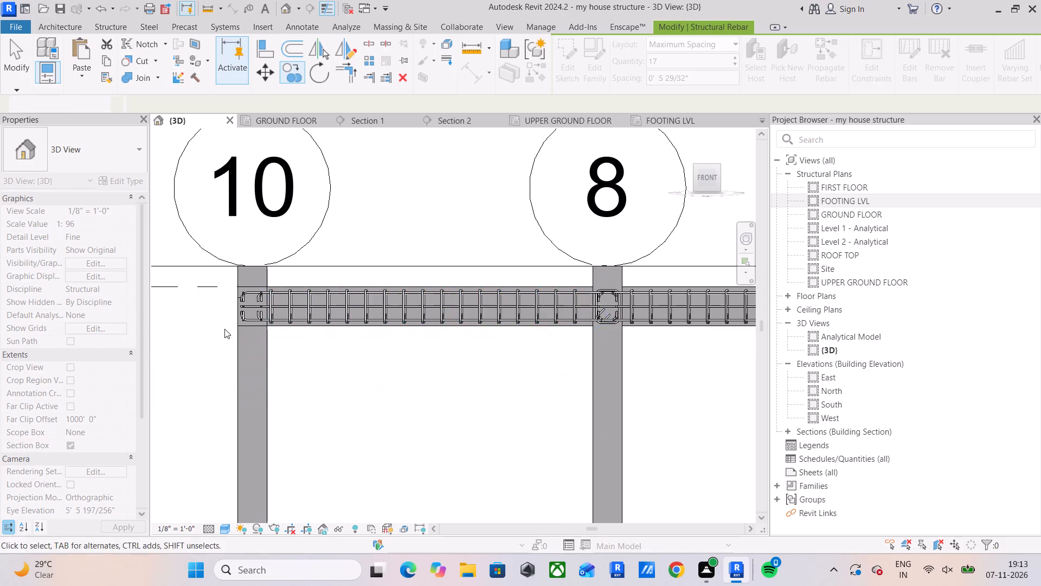
pyautogui.press('Escape')
pyautogui.click(467, 252)
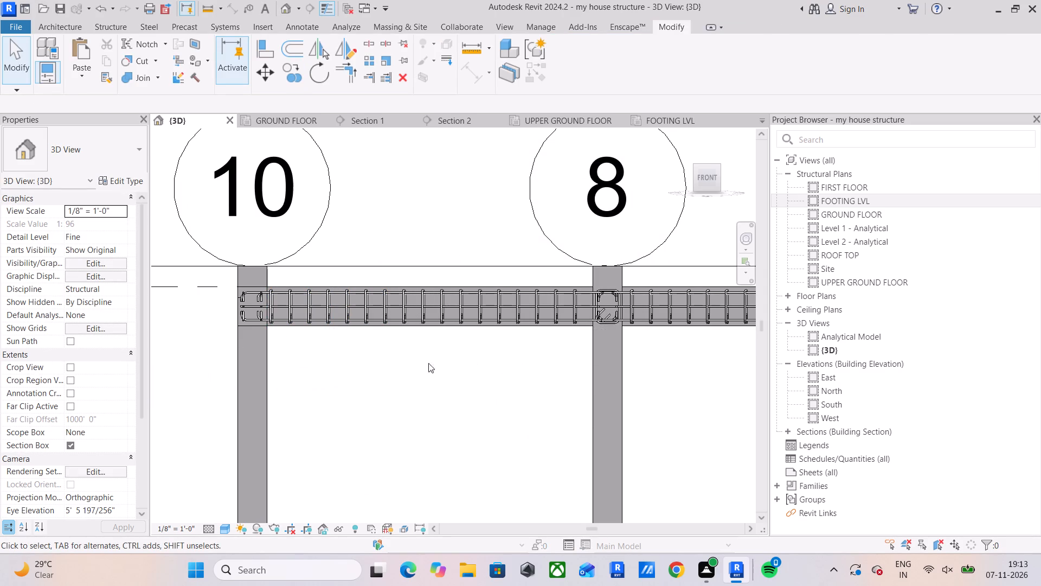
# Align the inner top and bottom hooked bar ends with the outer hook face at the first-floor beam's grid 10 column.
pyautogui.scroll(14, 247, 280)
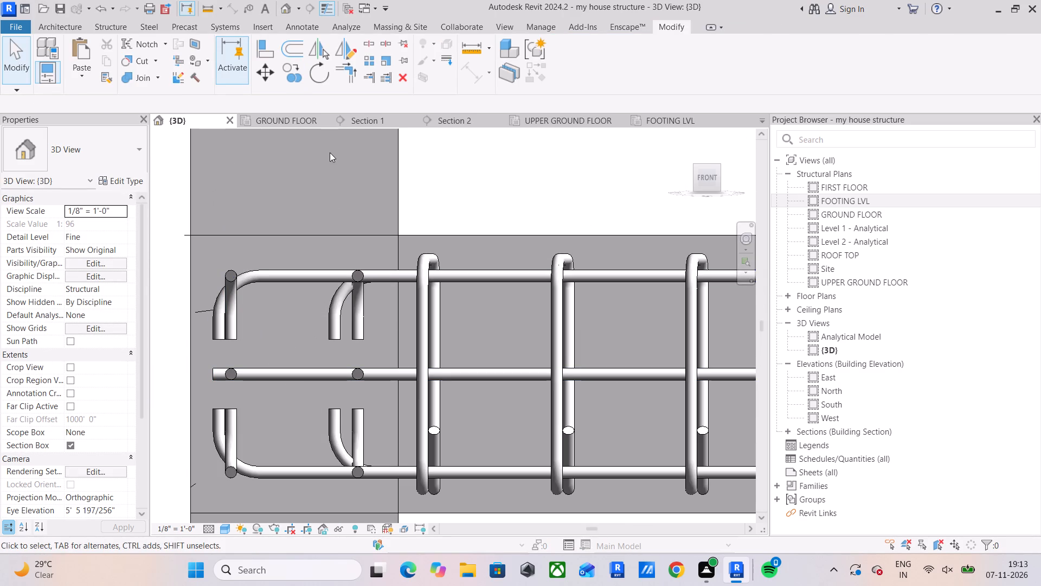
pyautogui.click(265, 50)
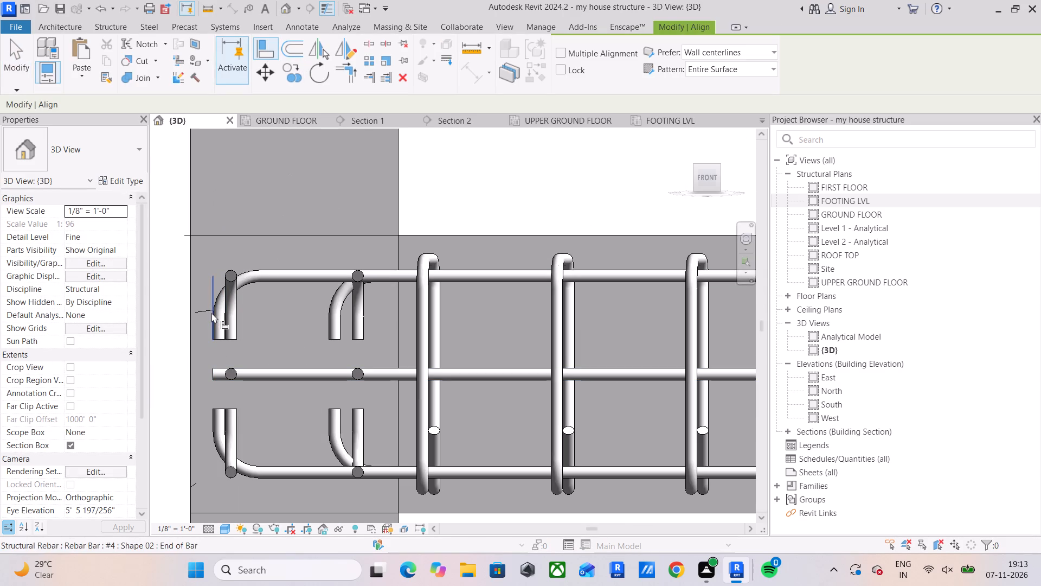
pyautogui.click(211, 313)
pyautogui.click(330, 313)
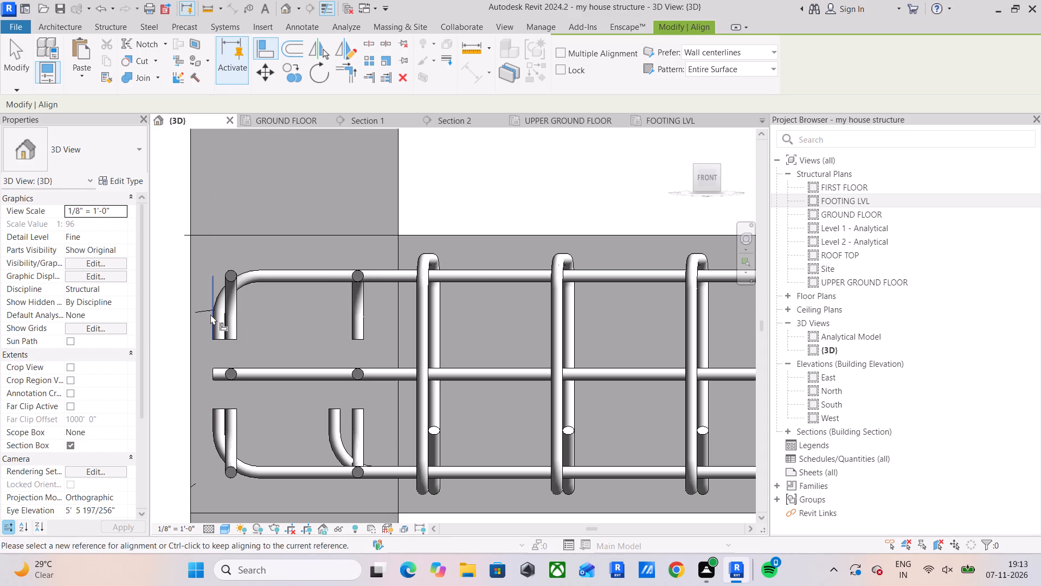
pyautogui.click(210, 314)
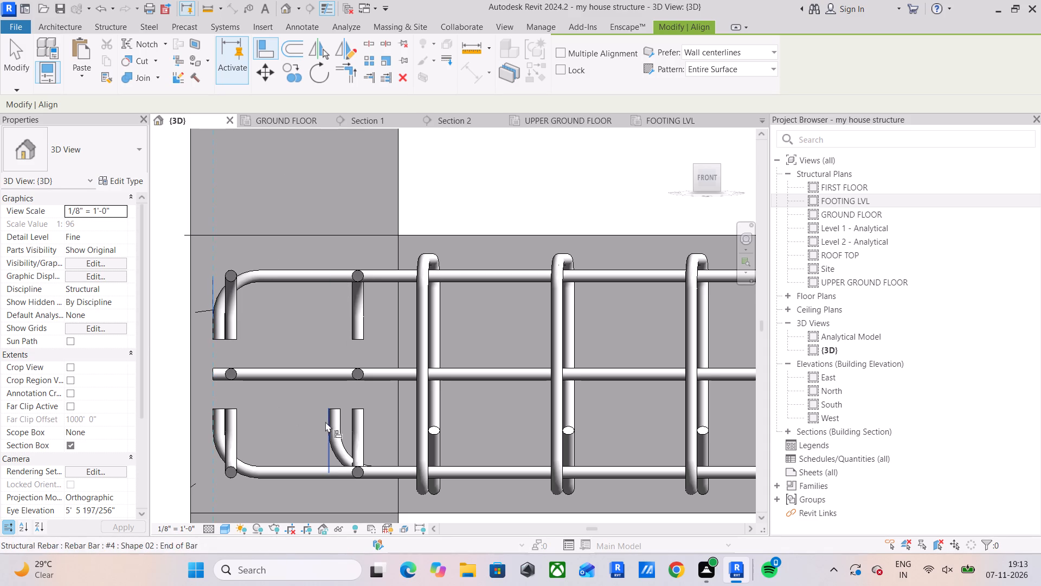
pyautogui.click(325, 422)
# Examine the stirrups and bar ends along the first-floor beam from grid 10 to grid 9 and in the lower beams at grid 9.
pyautogui.scroll(-4, 286, 378)
pyautogui.middleClick(230, 339)
pyautogui.scroll(1, 238, 337)
pyautogui.scroll(-8, 288, 323)
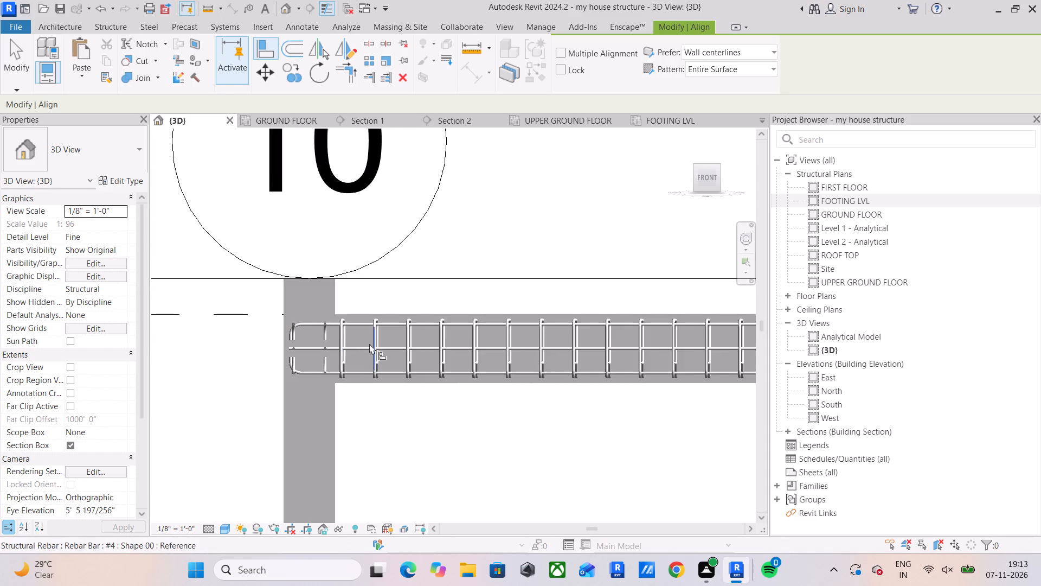
pyautogui.scroll(-2, 369, 343)
pyautogui.moveTo(410, 361); pyautogui.dragTo(259, 404, button='middle')
pyautogui.scroll(9, 191, 379)
pyautogui.moveTo(200, 396); pyautogui.dragTo(292, 366, button='middle')
pyautogui.scroll(1, 296, 365)
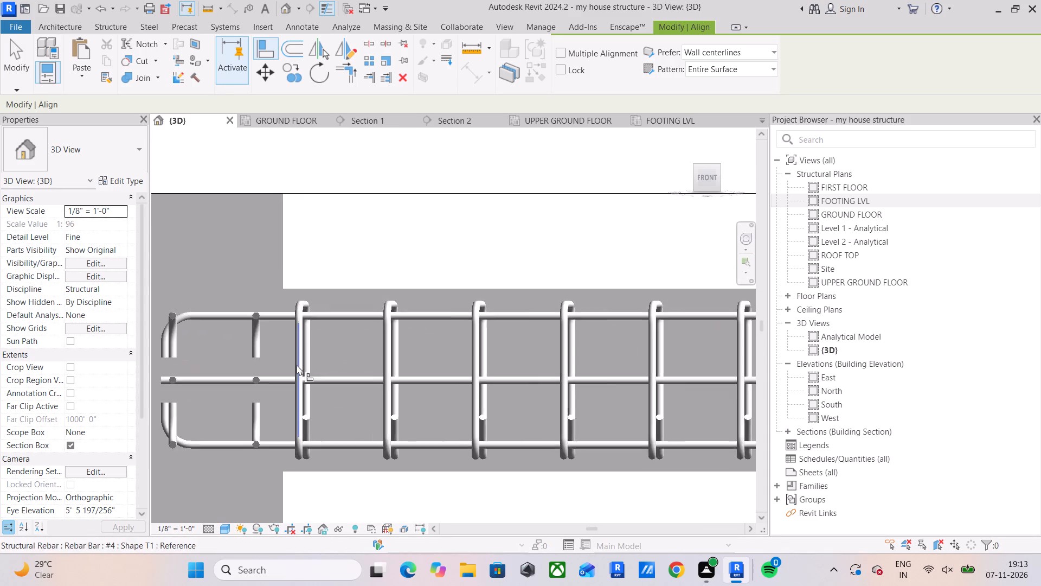
pyautogui.scroll(-5, 297, 365)
pyautogui.moveTo(367, 370); pyautogui.dragTo(211, 380, button='middle')
pyautogui.scroll(-3, 371, 400)
pyautogui.moveTo(444, 410); pyautogui.dragTo(230, 413, button='middle')
pyautogui.moveTo(482, 406); pyautogui.dragTo(320, 383, button='middle')
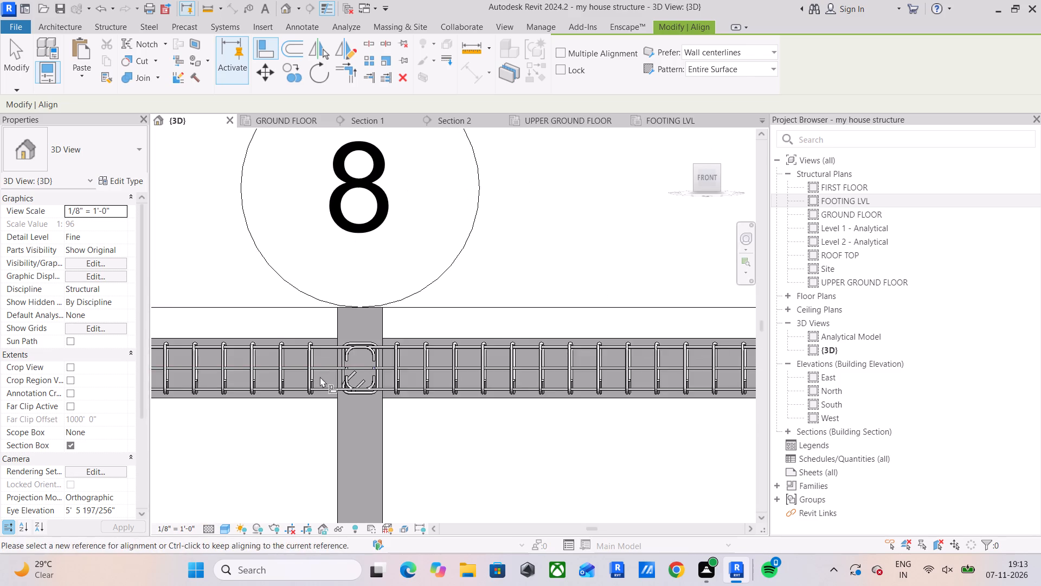
pyautogui.moveTo(323, 360); pyautogui.dragTo(326, 266, button='middle')
pyautogui.scroll(-3, 423, 358)
pyautogui.moveTo(416, 409); pyautogui.dragTo(161, 445, button='middle')
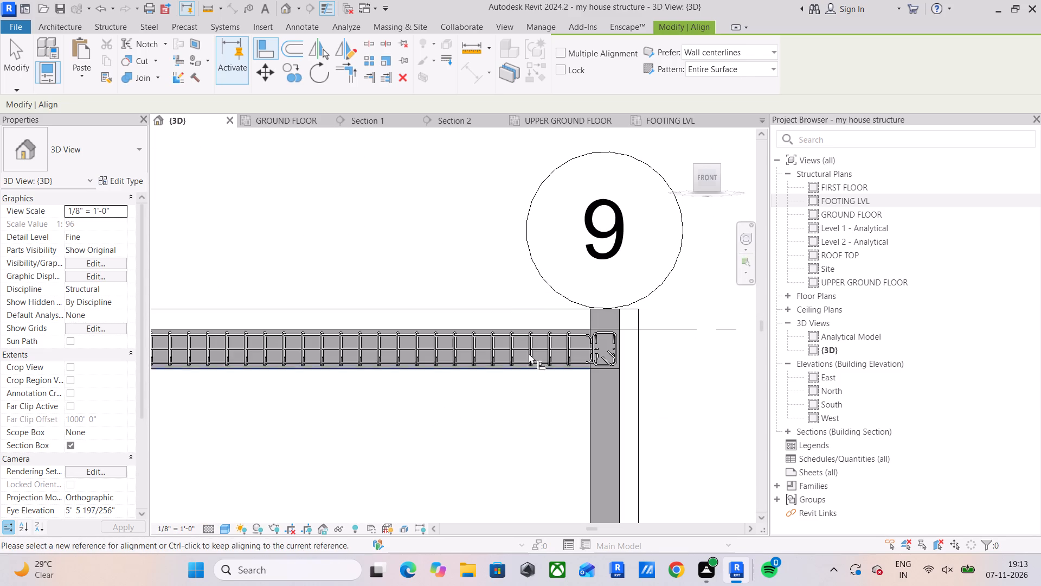
pyautogui.scroll(10, 573, 323)
pyautogui.scroll(1, 672, 419)
pyautogui.moveTo(672, 419); pyautogui.dragTo(650, 353, button='middle')
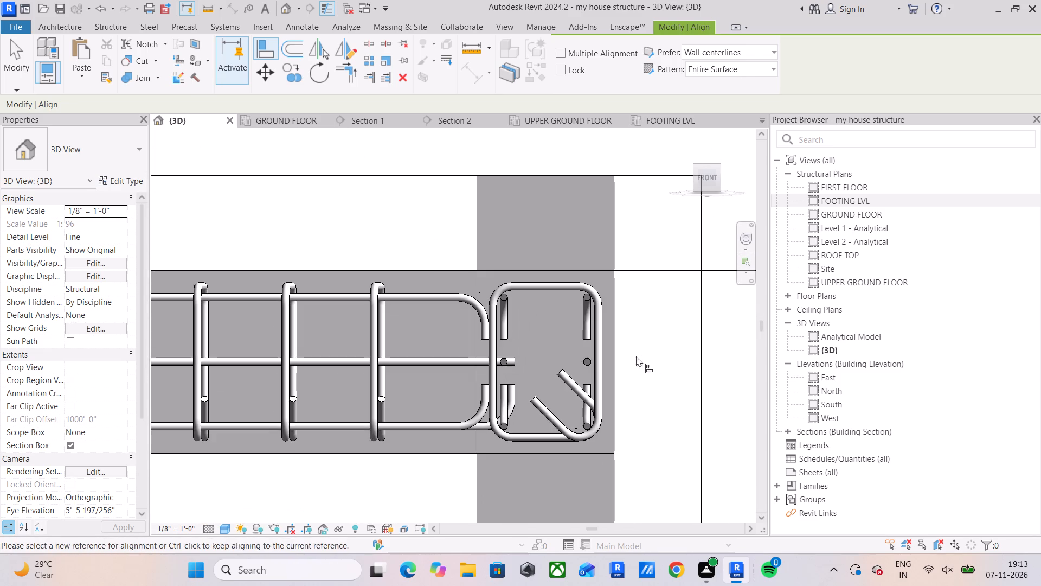
pyautogui.scroll(-5, 622, 337)
pyautogui.moveTo(619, 342); pyautogui.dragTo(555, 105, button='middle')
pyautogui.scroll(1, 555, 104)
pyautogui.scroll(-10, 550, 286)
pyautogui.moveTo(592, 344); pyautogui.dragTo(602, 177, button='middle')
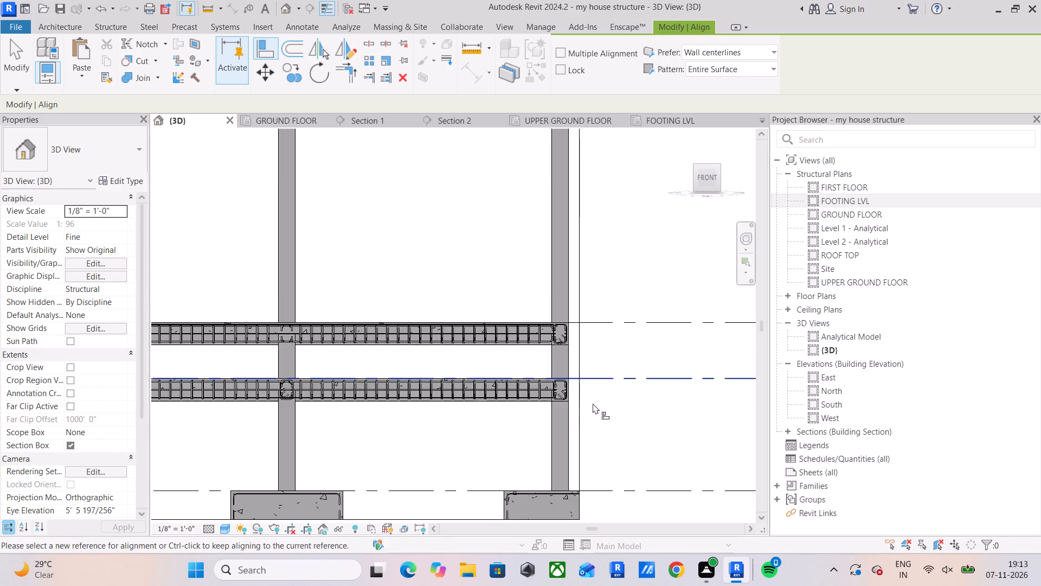
pyautogui.scroll(15, 583, 406)
pyautogui.scroll(-5, 539, 283)
pyautogui.moveTo(564, 215); pyautogui.dragTo(567, 139, button='middle')
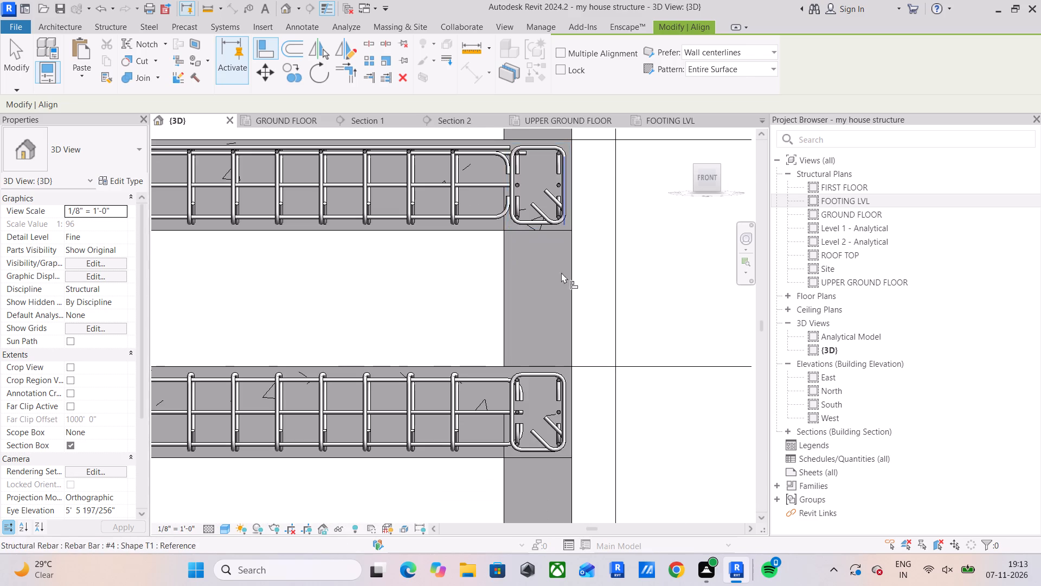
pyautogui.scroll(-5, 536, 346)
pyautogui.moveTo(556, 335); pyautogui.dragTo(590, 135, button='middle')
pyautogui.moveTo(576, 275); pyautogui.dragTo(554, 414, button='middle')
pyautogui.scroll(9, 545, 297)
pyautogui.press('Escape')
pyautogui.press('Escape')
# Extend one top bar's hooked end in the lowest 8–9 beam to the far side of the grid 9 column, inside the stirrup.
pyautogui.click(538, 328)
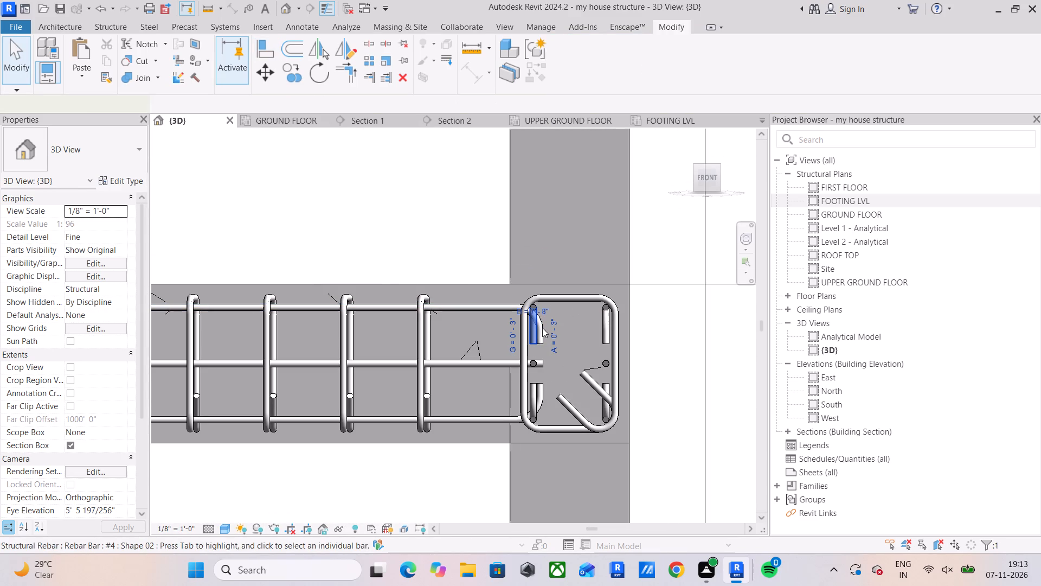
pyautogui.click(545, 334)
pyautogui.press('Escape')
pyautogui.press('Escape')
pyautogui.scroll(4, 543, 327)
pyautogui.click(542, 327)
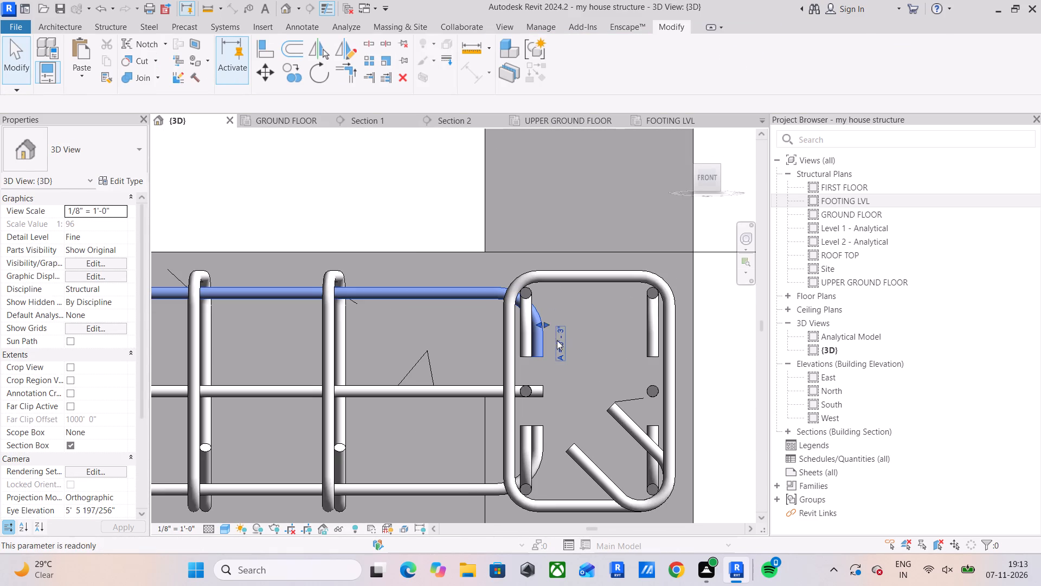
pyautogui.moveTo(548, 325); pyautogui.dragTo(658, 335)
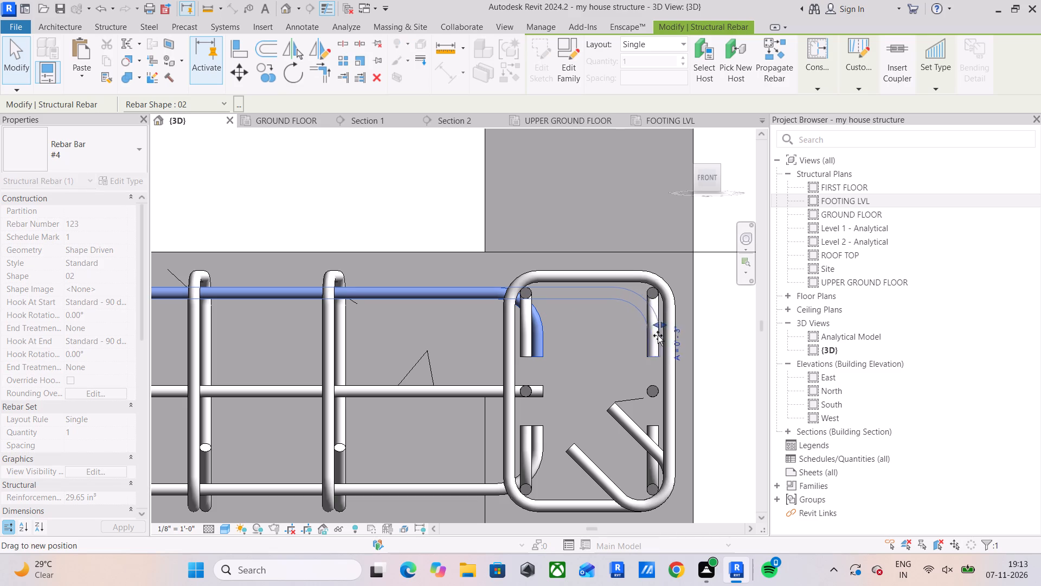
pyautogui.moveTo(658, 335); pyautogui.dragTo(676, 342)
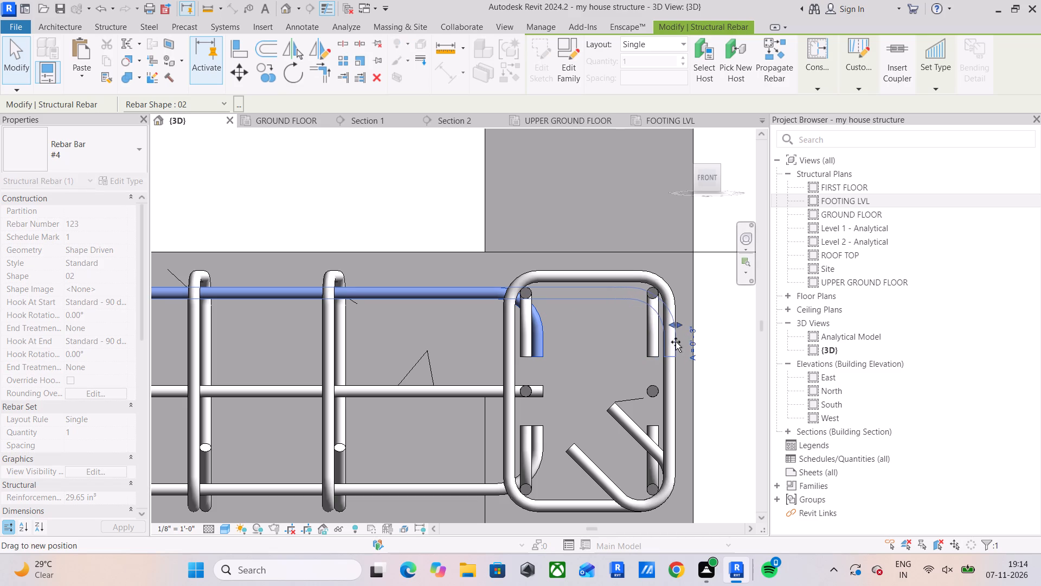
pyautogui.moveTo(676, 342); pyautogui.dragTo(669, 354)
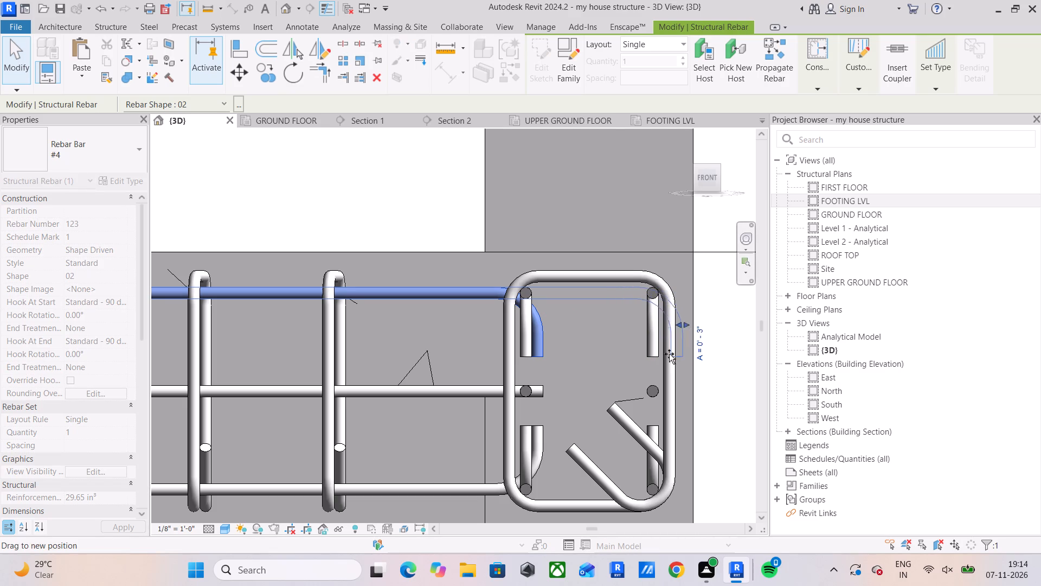
pyautogui.moveTo(669, 354); pyautogui.dragTo(659, 364)
# Align the other top bar's hooked end in the lowest 8–9 beam with the extended bar's outer hook face at grid 9.
pyautogui.scroll(4, 667, 305)
pyautogui.scroll(3, 659, 353)
pyautogui.click(237, 46)
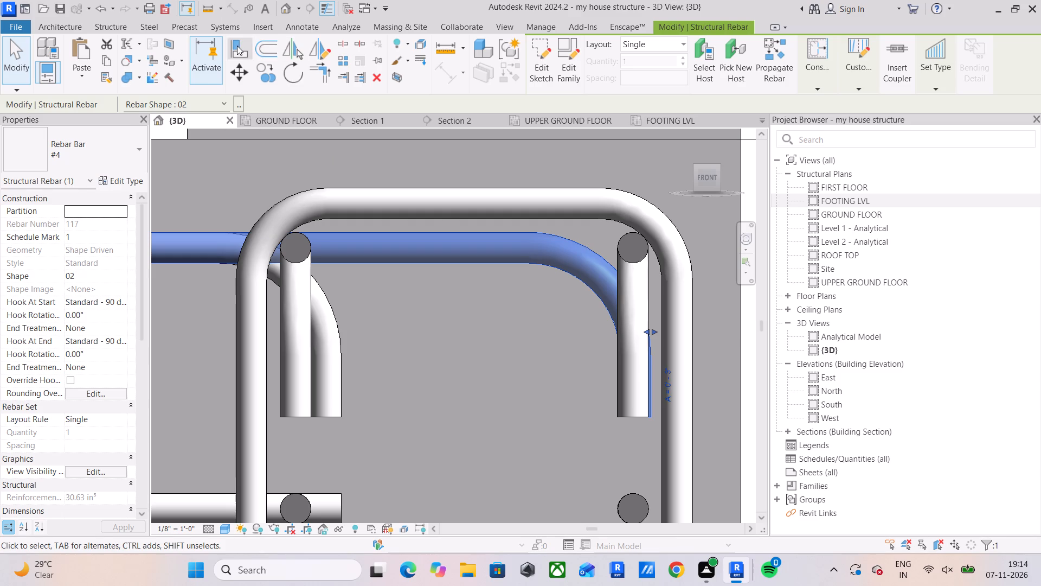
pyautogui.moveTo(648, 363); pyautogui.dragTo(637, 366)
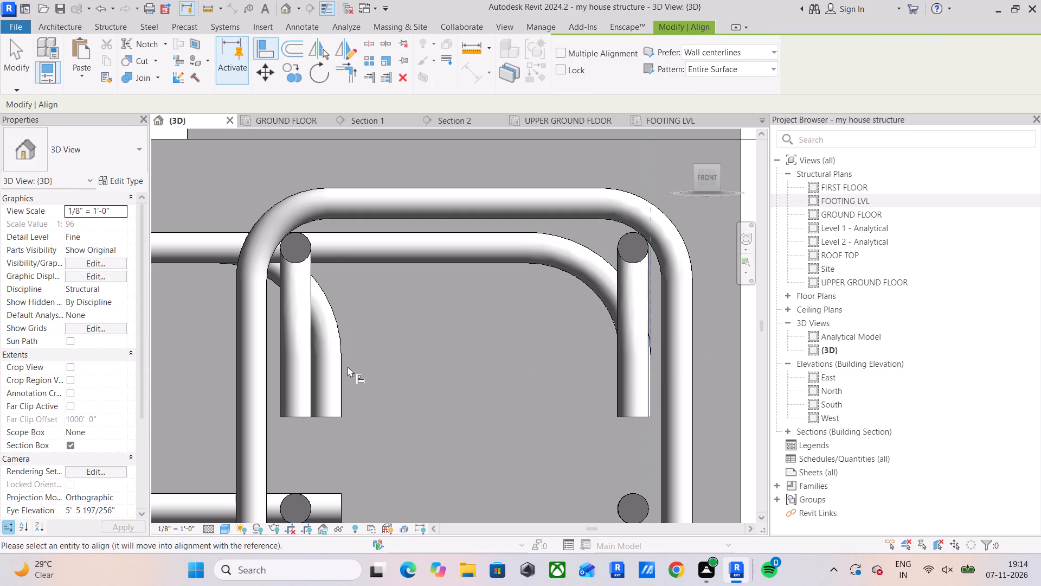
pyautogui.click(346, 368)
pyautogui.scroll(-4, 505, 391)
pyautogui.moveTo(548, 336); pyautogui.dragTo(561, 268, button='middle')
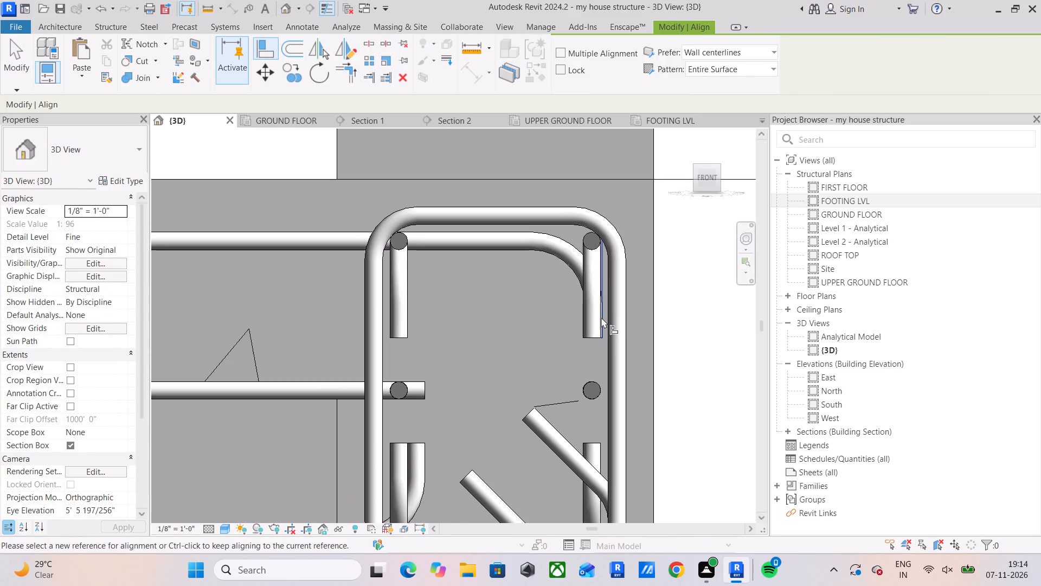
# Align one bottom bar's hooked end in the lowest 8–9 beam with the top bars' outer hook face at grid 9.
pyautogui.click(601, 317)
pyautogui.moveTo(595, 328); pyautogui.dragTo(609, 219, button='middle')
pyautogui.click(436, 349)
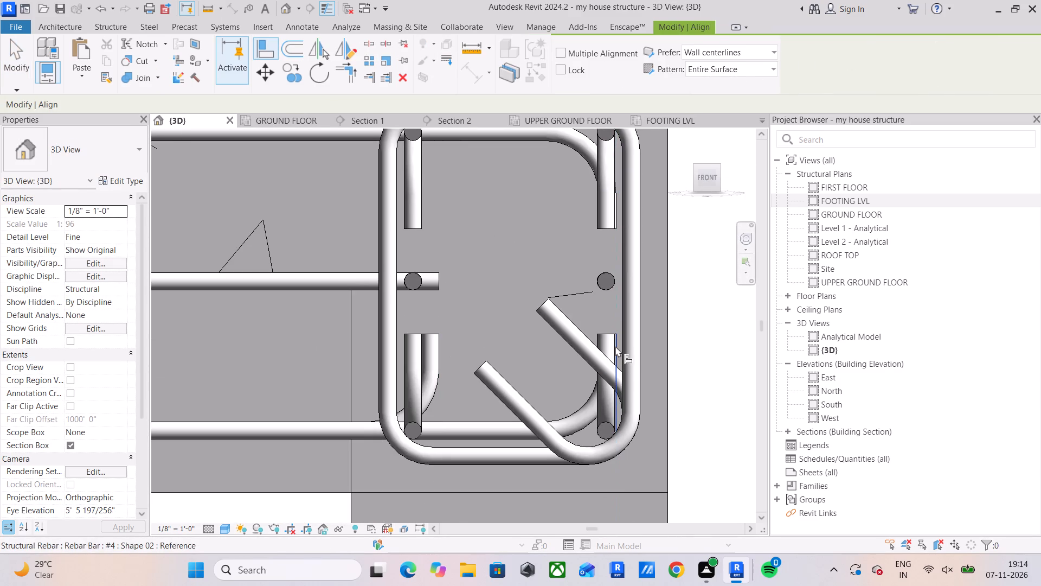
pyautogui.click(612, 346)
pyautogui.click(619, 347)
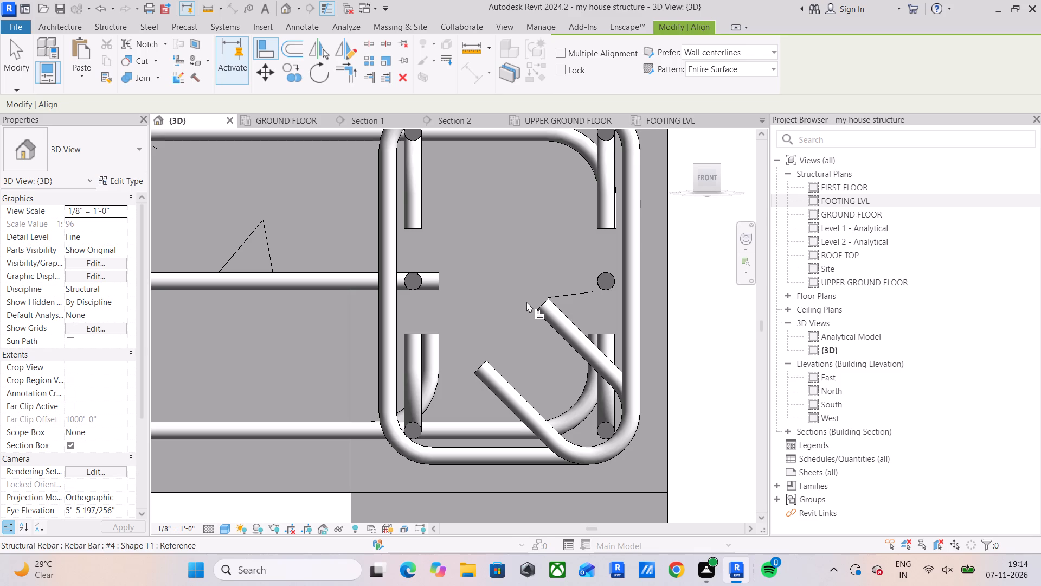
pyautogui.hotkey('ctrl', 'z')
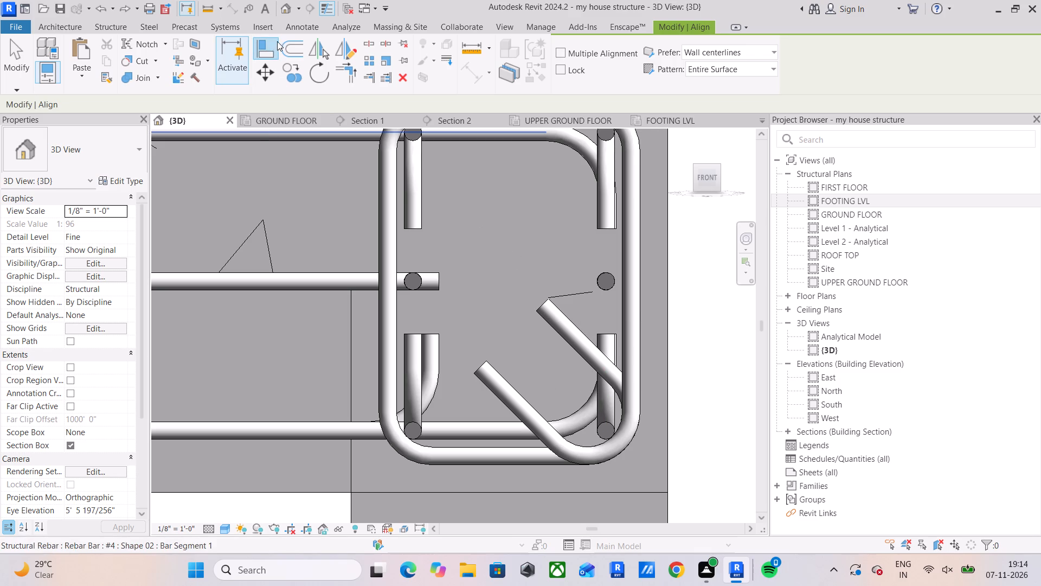
# Align the other bottom bar's hooked end in the lowest 8–9 beam with the extended bottom bar's outer hook face at grid 9.
pyautogui.moveTo(266, 46); pyautogui.dragTo(266, 51)
pyautogui.moveTo(616, 350); pyautogui.dragTo(589, 349)
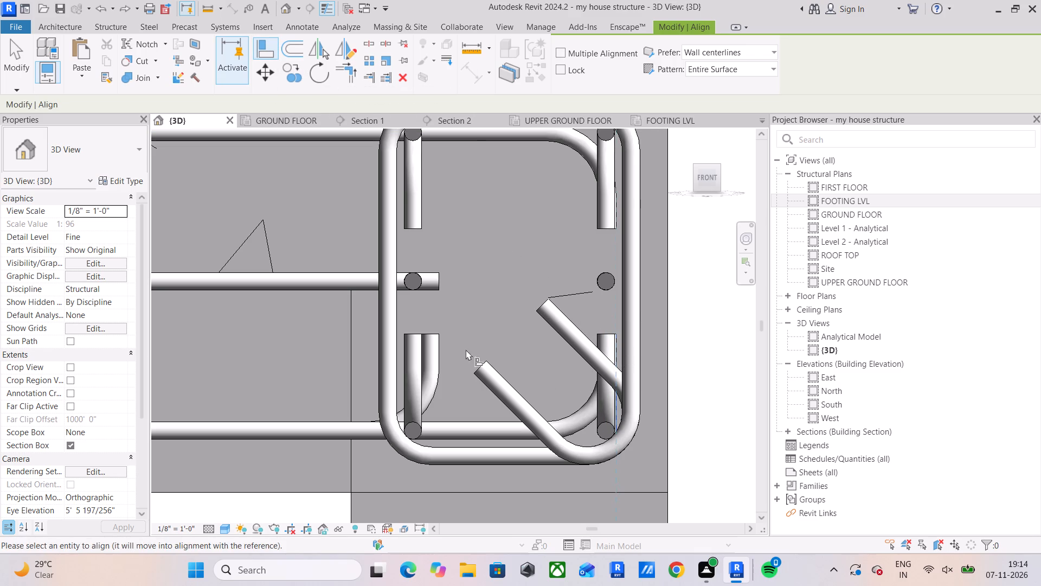
pyautogui.click(439, 359)
# Align both top bars' hooked ends in the next 8–9 beam up with the lowest beam's outer hook face at grid 9.
pyautogui.scroll(-4, 478, 307)
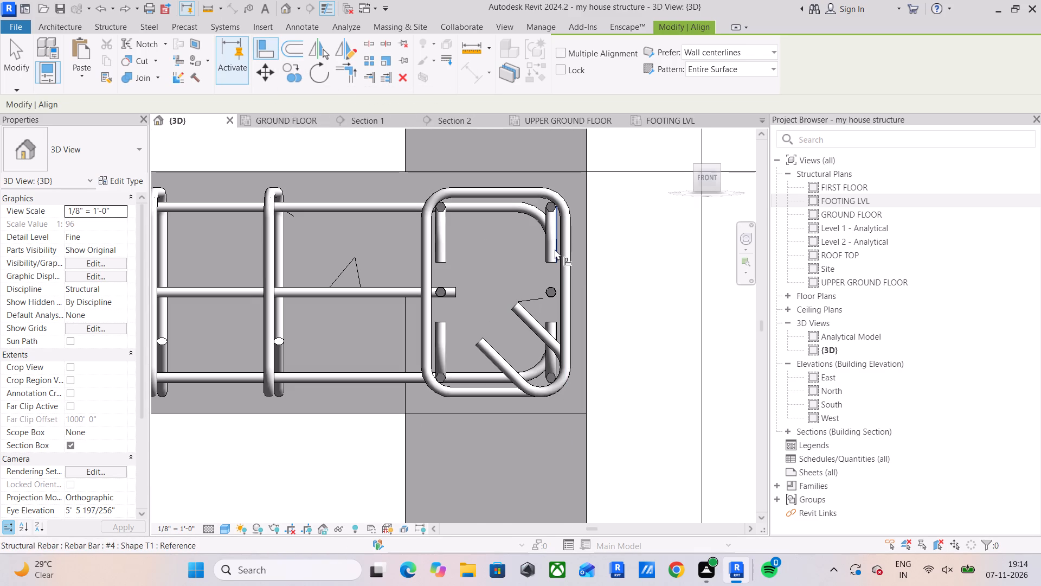
pyautogui.scroll(5, 556, 246)
pyautogui.click(555, 250)
pyautogui.scroll(-10, 557, 239)
pyautogui.moveTo(561, 254); pyautogui.dragTo(561, 272, button='middle')
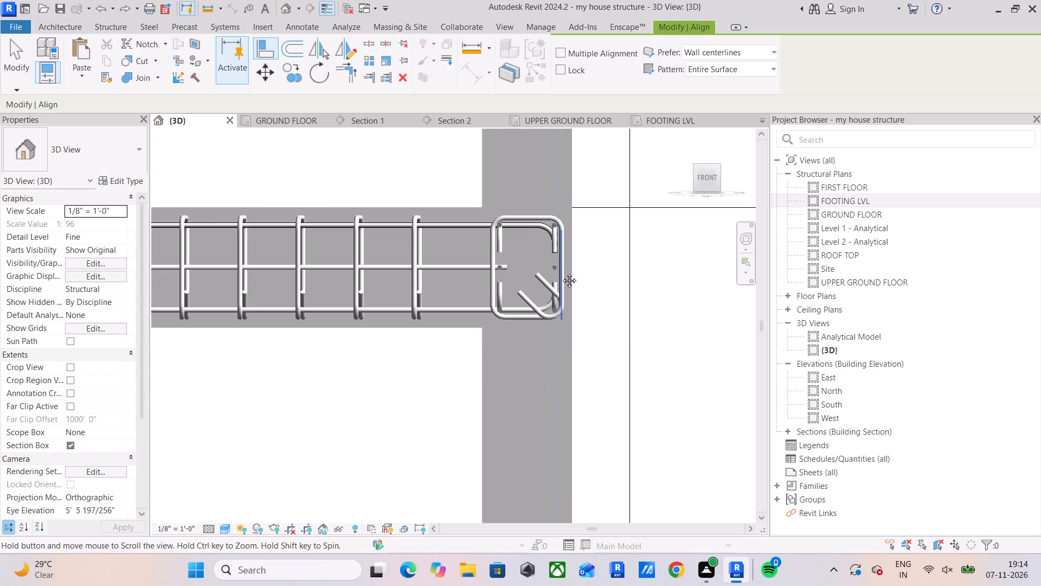
pyautogui.moveTo(561, 272); pyautogui.dragTo(566, 560, button='middle')
pyautogui.moveTo(592, 356); pyautogui.dragTo(591, 416, button='middle')
pyautogui.scroll(9, 502, 308)
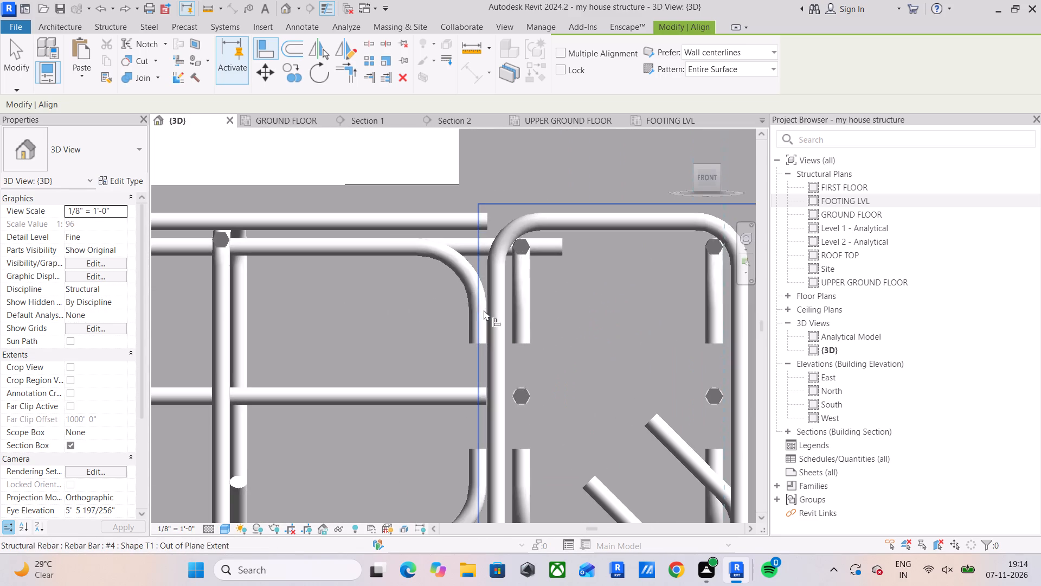
pyautogui.click(489, 306)
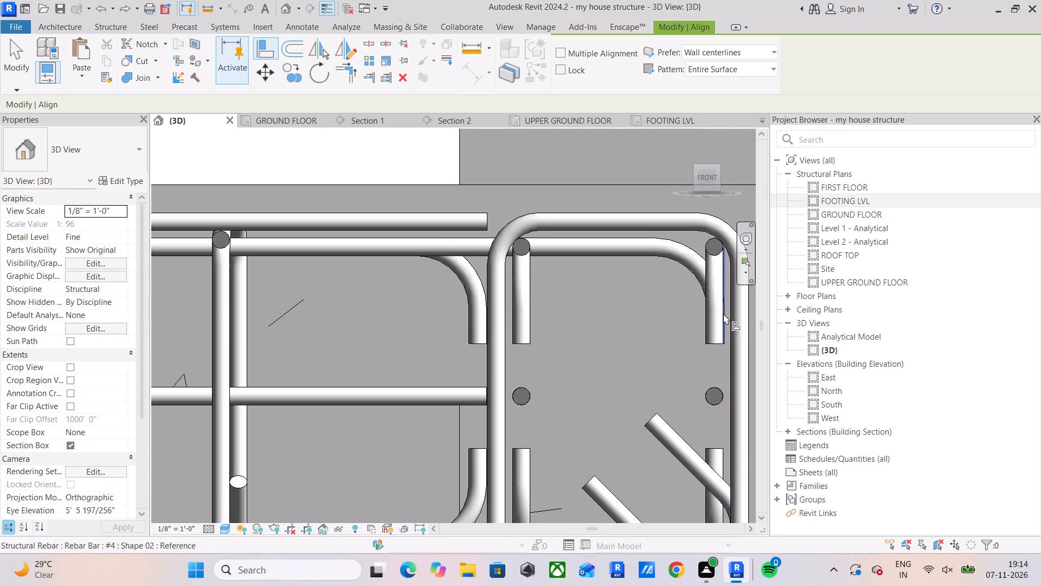
pyautogui.click(723, 314)
pyautogui.click(486, 303)
# Align both bottom bars' hooked ends in this 8–9 beam with its top bars' outer hook face at grid 9.
pyautogui.moveTo(686, 380); pyautogui.dragTo(667, 343, button='middle')
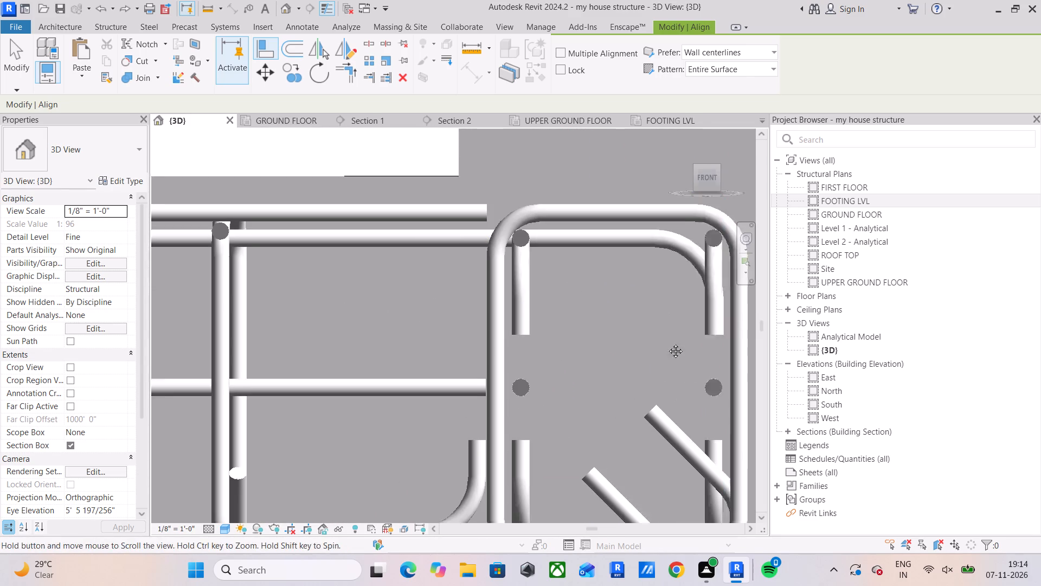
pyautogui.moveTo(667, 343); pyautogui.dragTo(638, 307, button='middle')
pyautogui.click(677, 250)
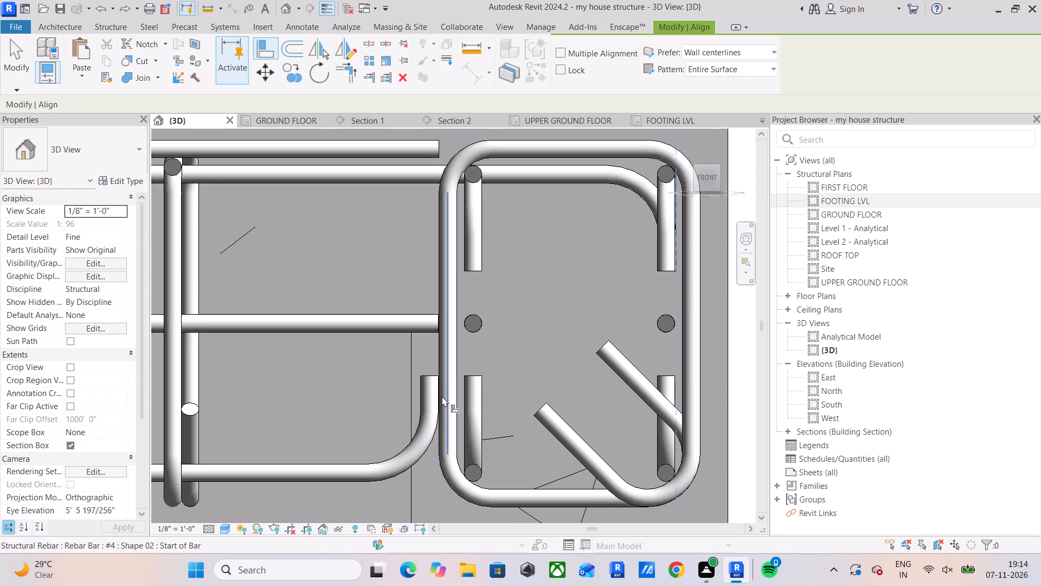
pyautogui.click(441, 401)
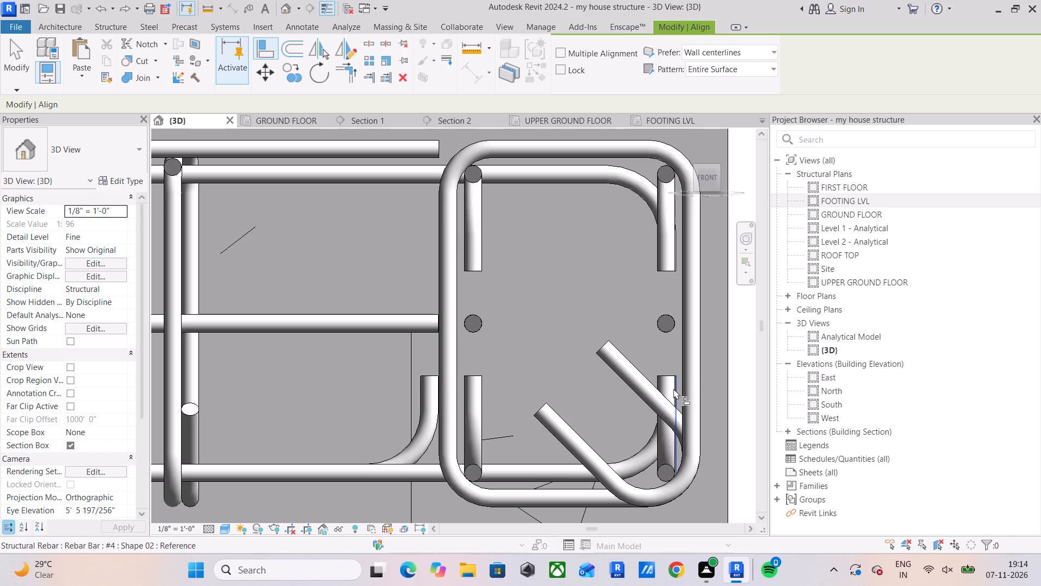
pyautogui.moveTo(673, 388); pyautogui.dragTo(667, 391)
pyautogui.click(441, 408)
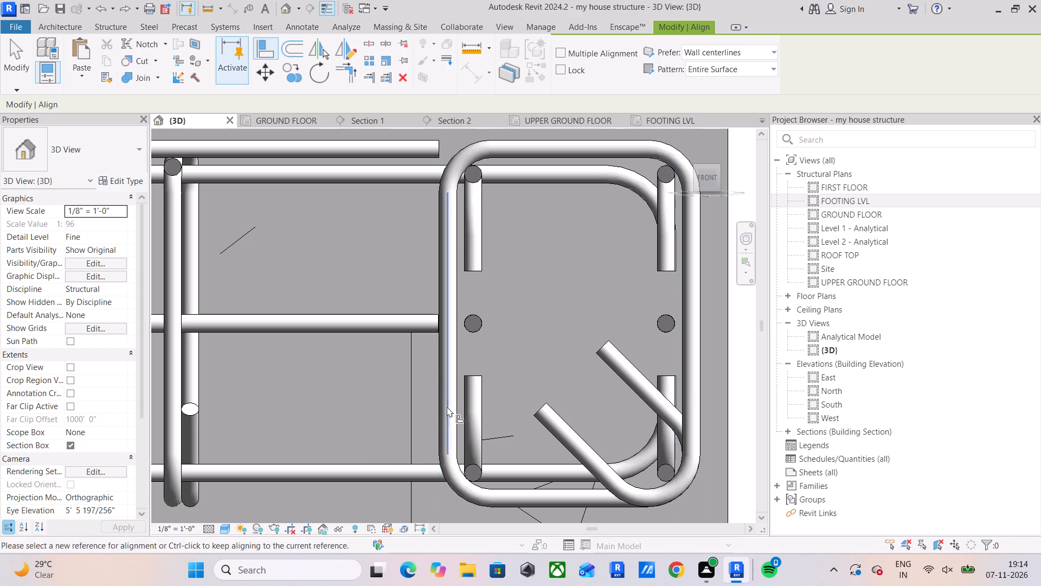
# Align both top bars' hooked ends in the topmost 8–9 beam with the outer hook face of the beam below at grid 9.
pyautogui.scroll(-4, 459, 398)
pyautogui.moveTo(514, 403); pyautogui.dragTo(522, 469, button='middle')
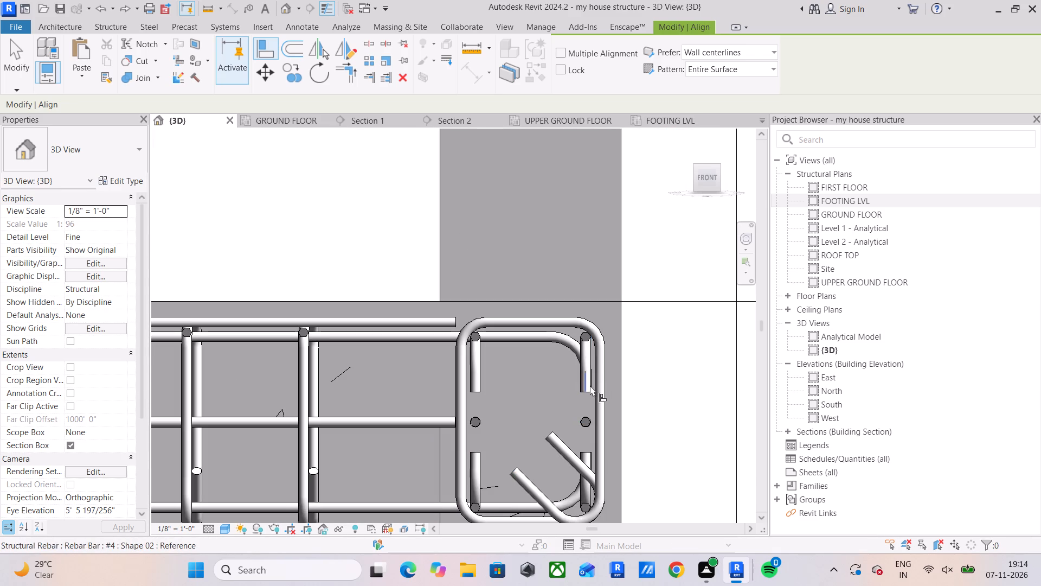
pyautogui.scroll(4, 592, 382)
pyautogui.click(592, 380)
pyautogui.scroll(-8, 589, 374)
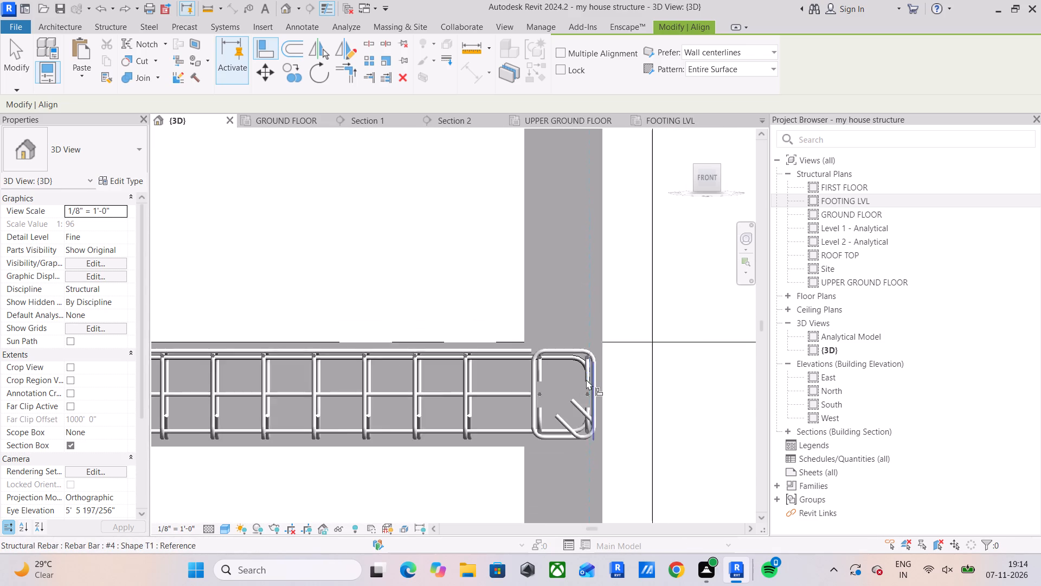
pyautogui.scroll(-4, 586, 379)
pyautogui.moveTo(585, 460); pyautogui.dragTo(580, 585, button='middle')
pyautogui.scroll(-8, 583, 353)
pyautogui.moveTo(586, 358); pyautogui.dragTo(548, 487, button='middle')
pyautogui.scroll(4, 581, 241)
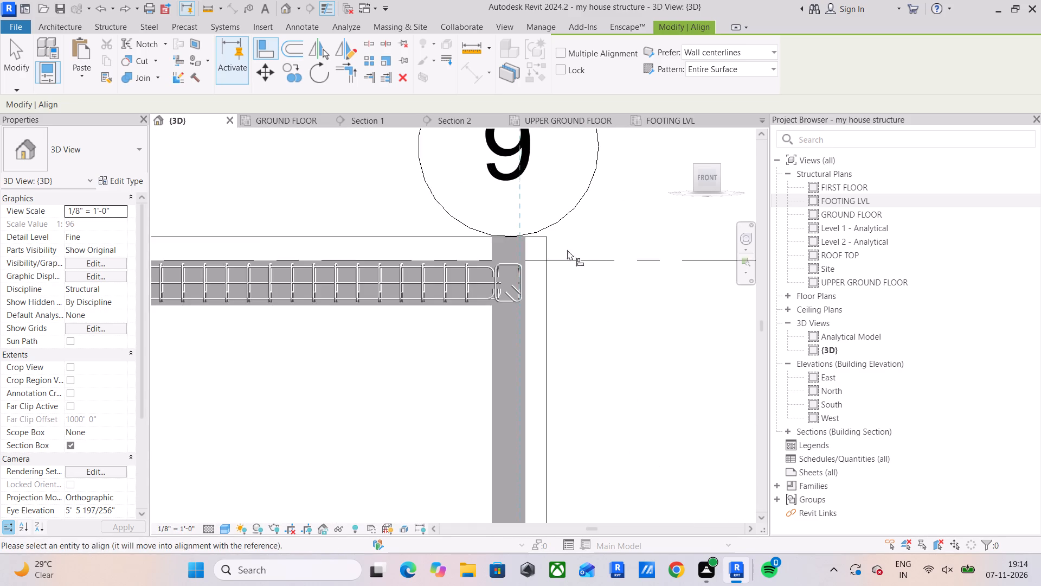
pyautogui.scroll(13, 567, 250)
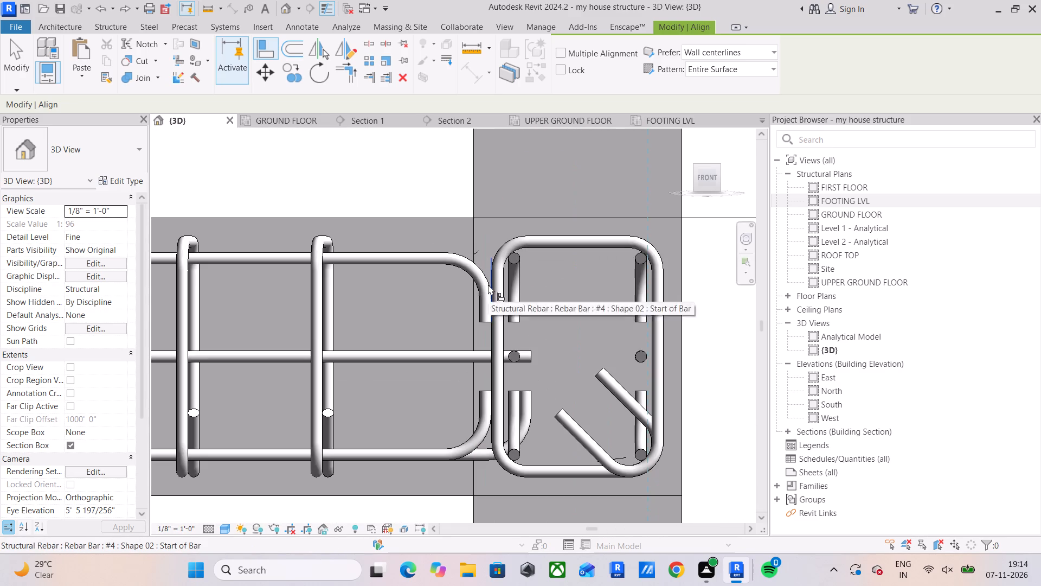
pyautogui.click(488, 284)
pyautogui.click(642, 295)
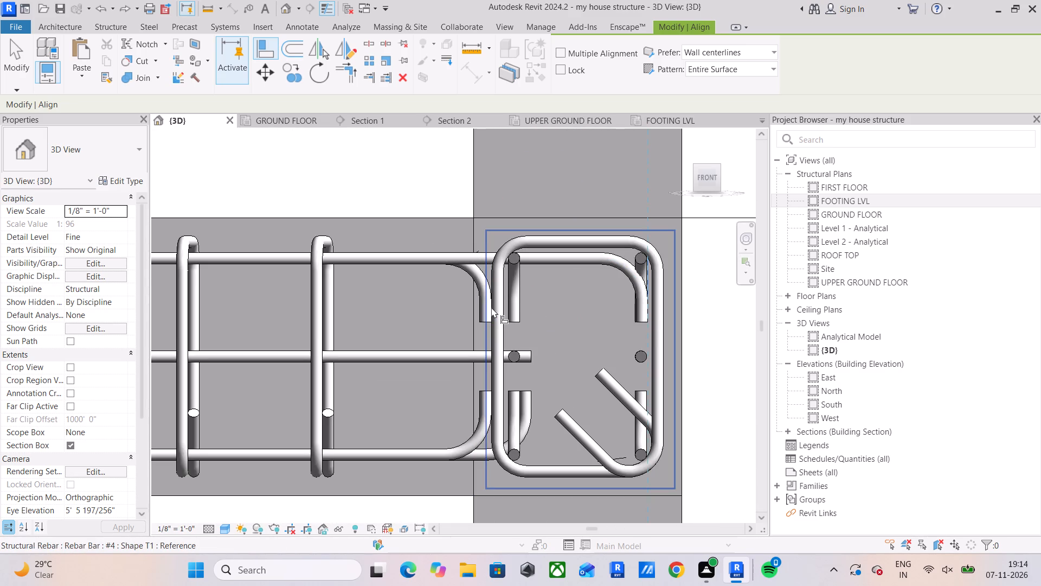
pyautogui.scroll(5, 491, 308)
pyautogui.click(493, 296)
# Align both bottom bars' hooked ends in the topmost 8–9 beam with its top bars' outer hook face at grid 9.
pyautogui.scroll(-5, 525, 345)
pyautogui.moveTo(555, 350); pyautogui.dragTo(426, 348, button='middle')
pyautogui.click(532, 321)
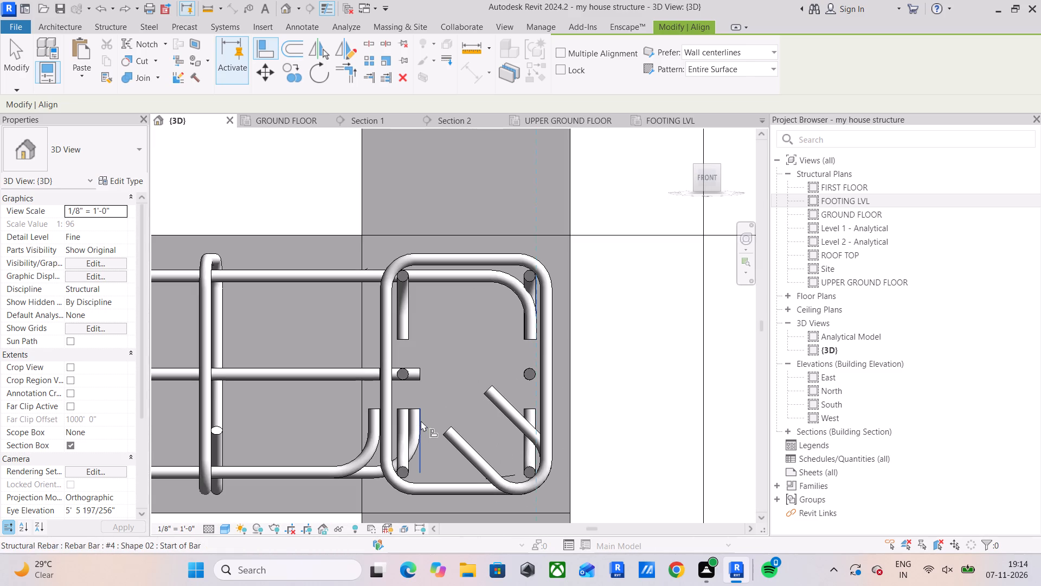
pyautogui.click(421, 421)
pyautogui.moveTo(537, 418); pyautogui.dragTo(530, 420)
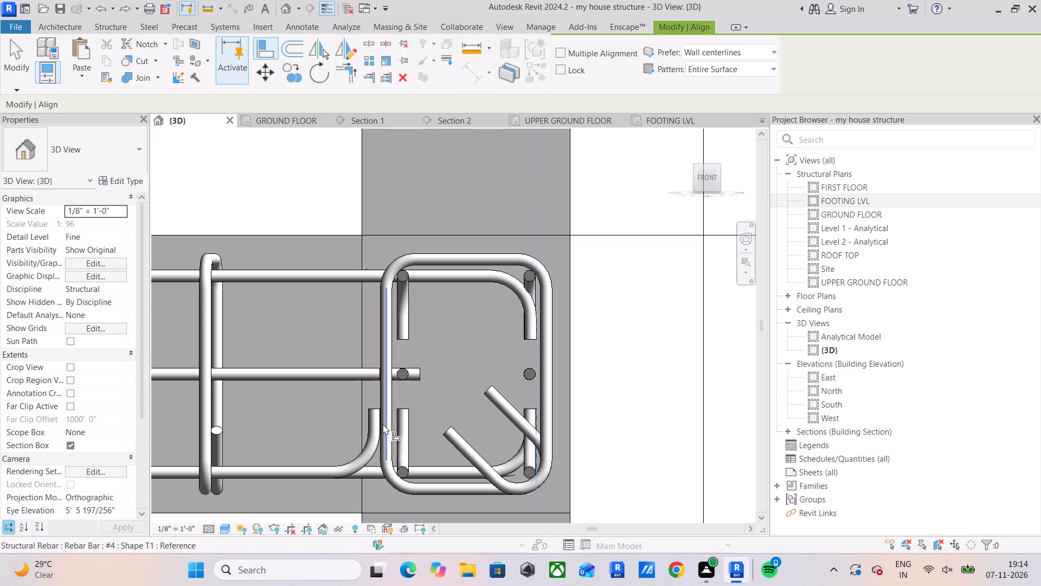
pyautogui.click(379, 436)
# Extend one straight middle bar in the topmost 8–9 beam to the bottom bars' outer hook face at grid 9.
pyautogui.scroll(-5, 397, 430)
pyautogui.moveTo(414, 423); pyautogui.dragTo(422, 445, button='middle')
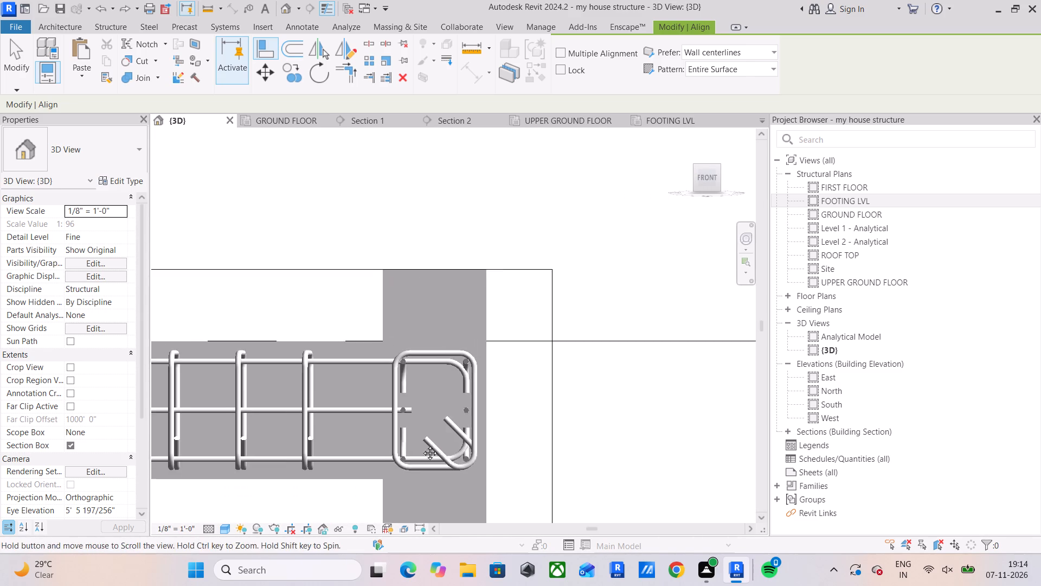
pyautogui.moveTo(422, 445); pyautogui.dragTo(424, 452, button='middle')
pyautogui.scroll(9, 475, 453)
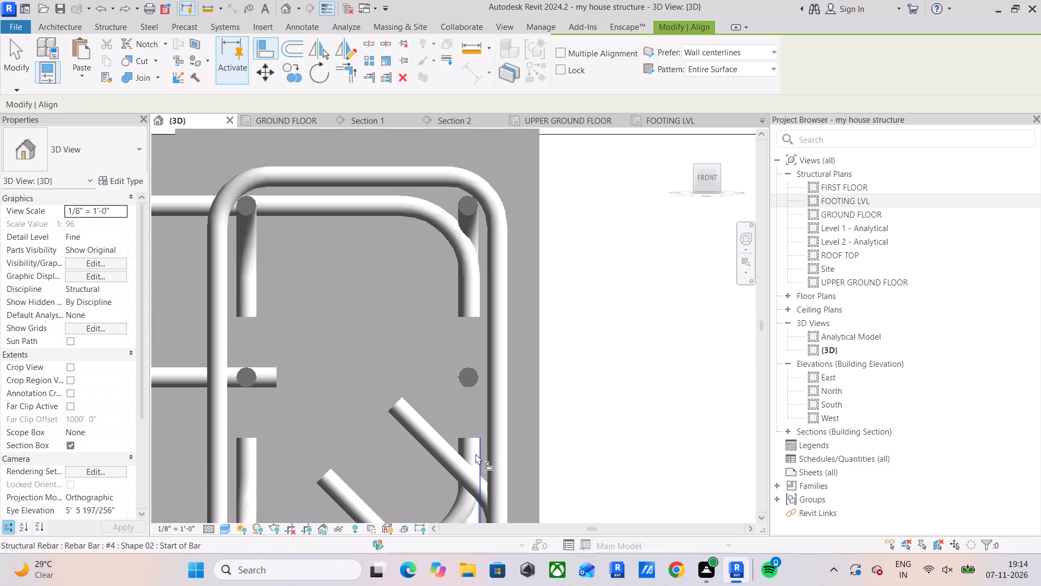
pyautogui.click(476, 452)
pyautogui.click(275, 381)
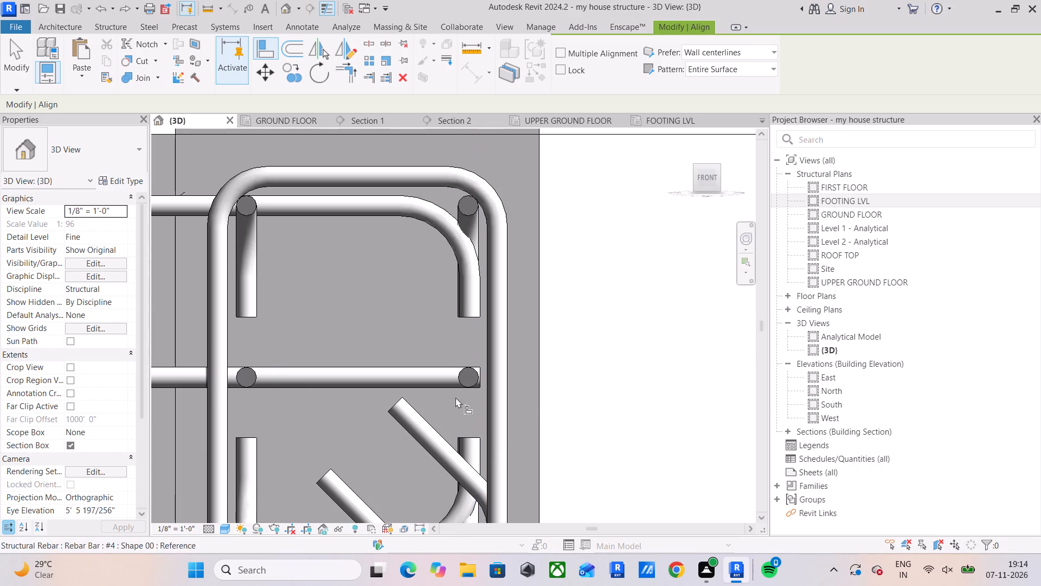
# Switch the 3D view to the Wireframe visual style and restore its front orientation to expose the overlapping bars.
pyautogui.click(478, 453)
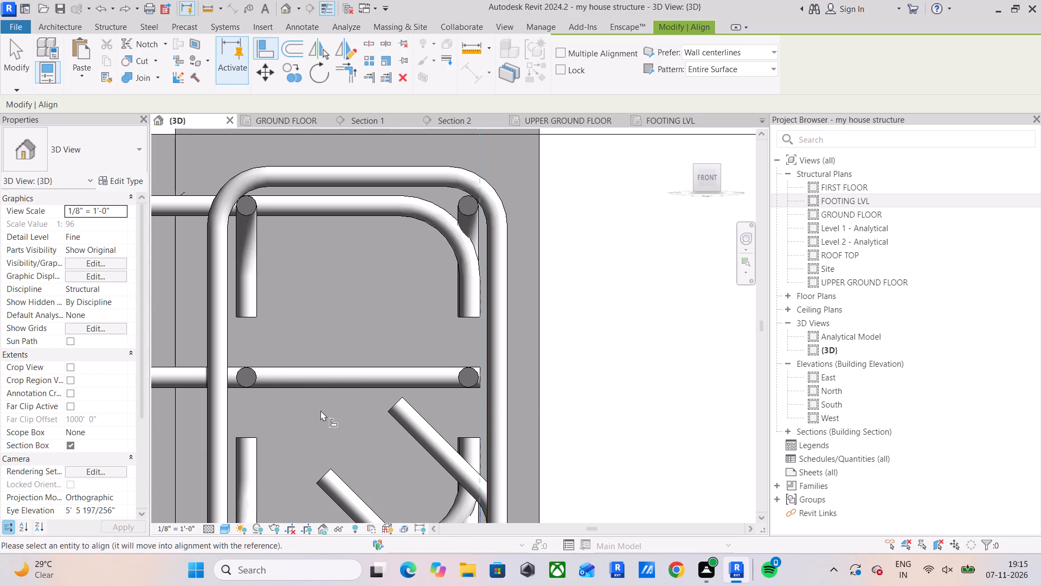
pyautogui.keyDown('shift'); pyautogui.moveTo(320, 410); pyautogui.dragTo(320, 421, button='middle'); pyautogui.keyUp('shift')
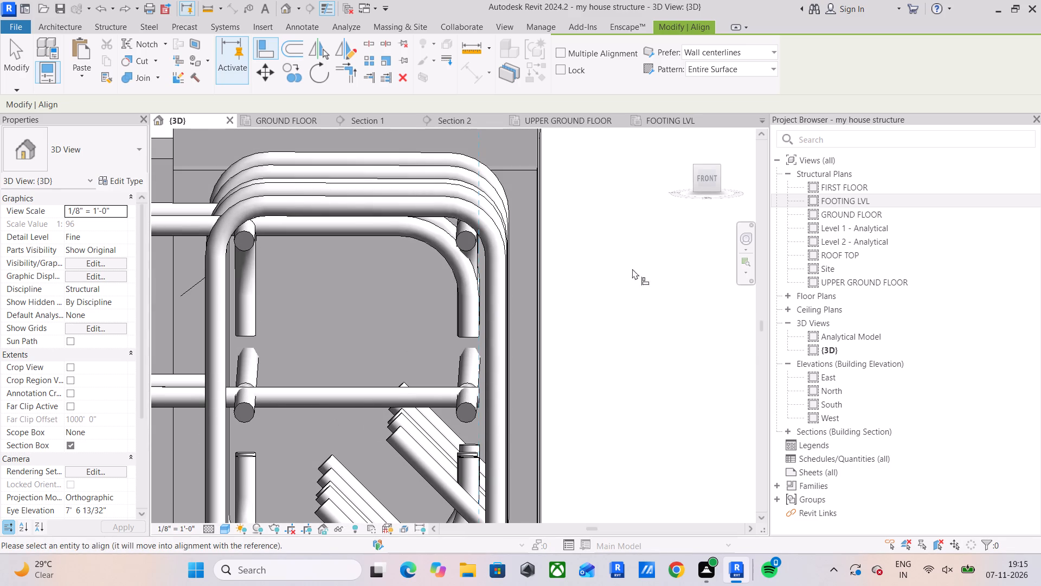
pyautogui.click(217, 531)
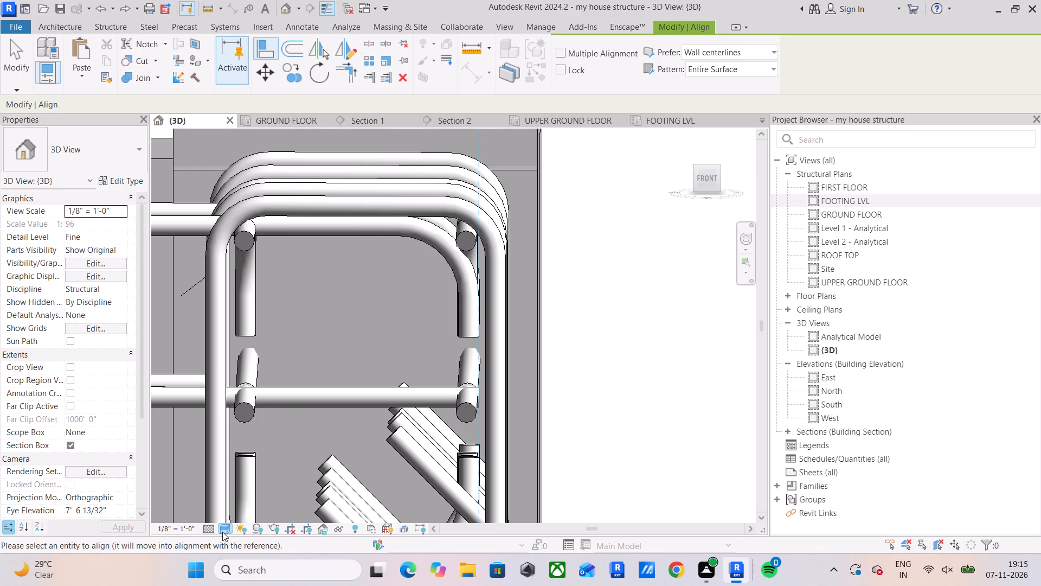
pyautogui.click(222, 532)
pyautogui.click(265, 449)
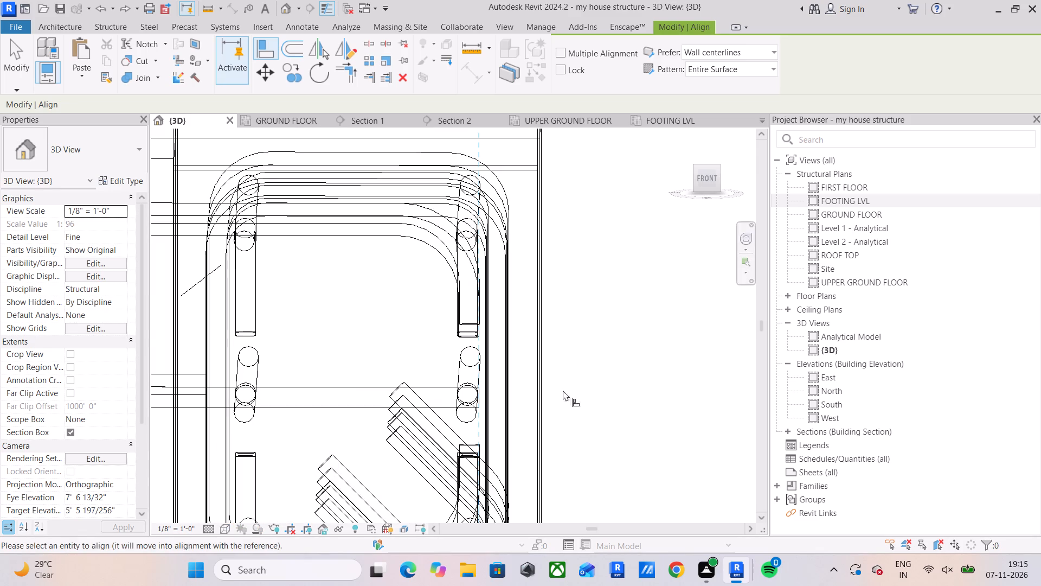
pyautogui.moveTo(504, 462); pyautogui.dragTo(518, 386, button='middle')
pyautogui.click(299, 386)
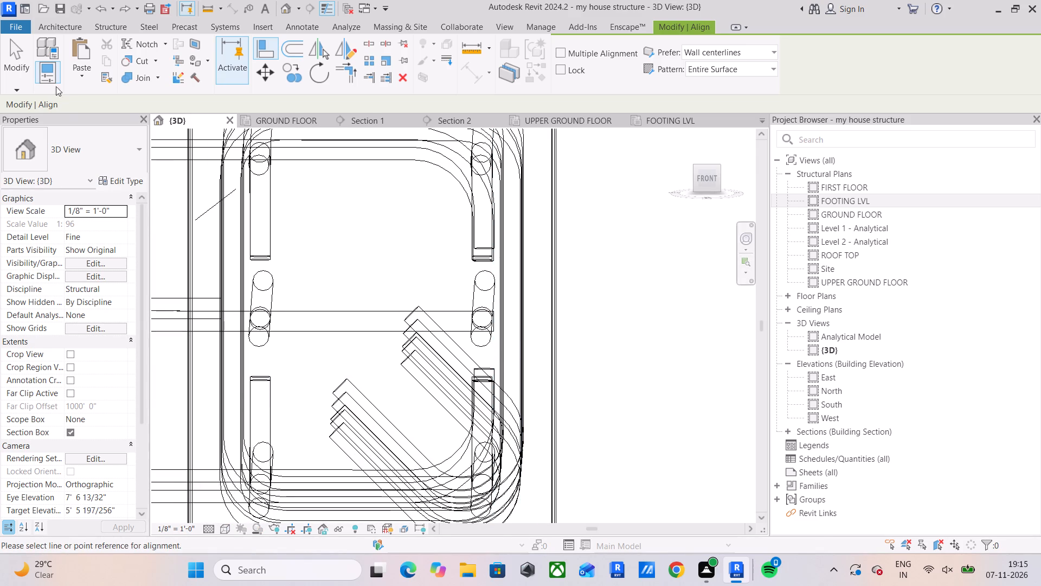
pyautogui.click(12, 47)
pyautogui.click(334, 477)
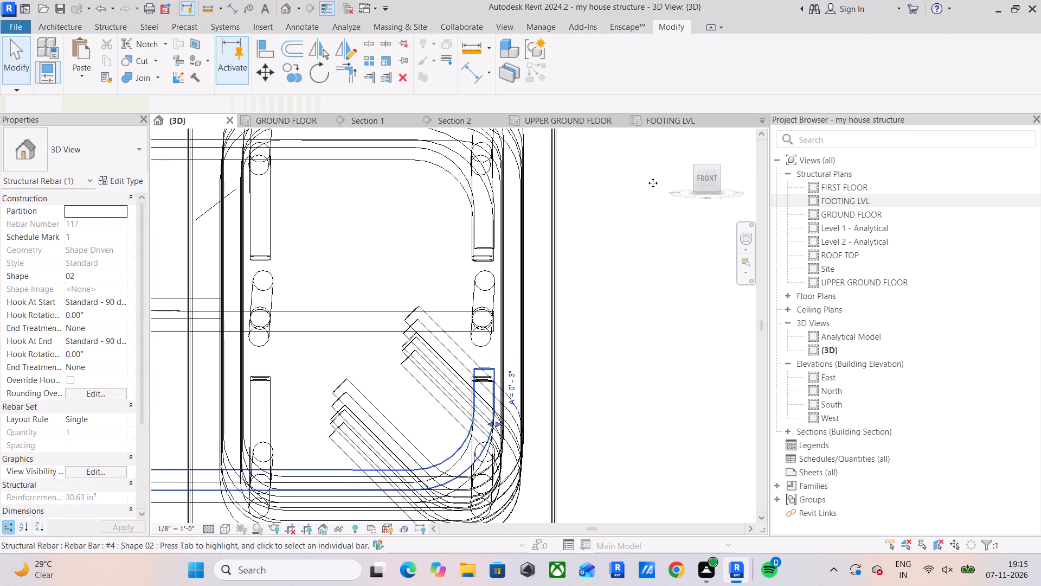
pyautogui.click(706, 181)
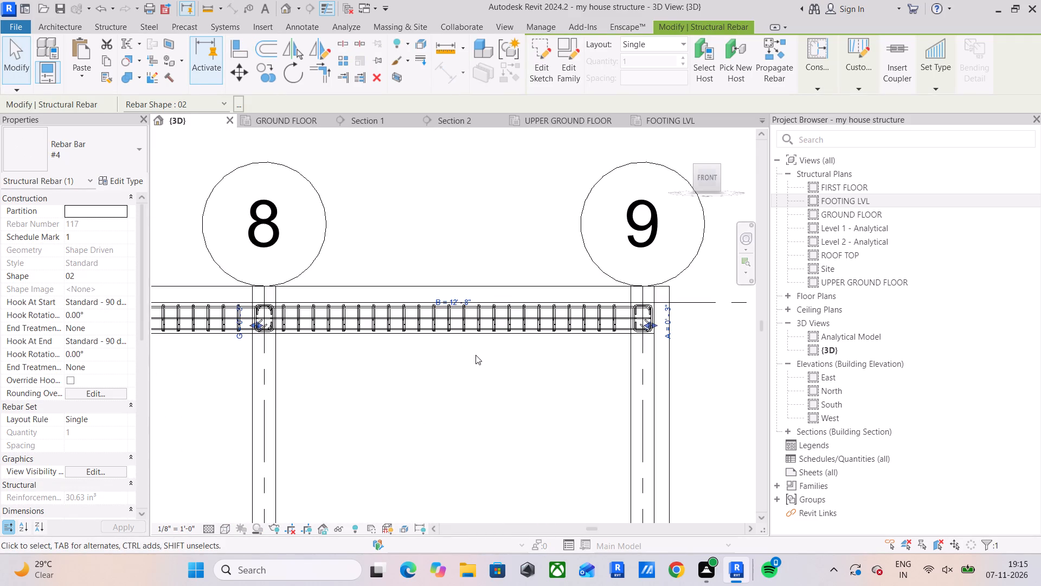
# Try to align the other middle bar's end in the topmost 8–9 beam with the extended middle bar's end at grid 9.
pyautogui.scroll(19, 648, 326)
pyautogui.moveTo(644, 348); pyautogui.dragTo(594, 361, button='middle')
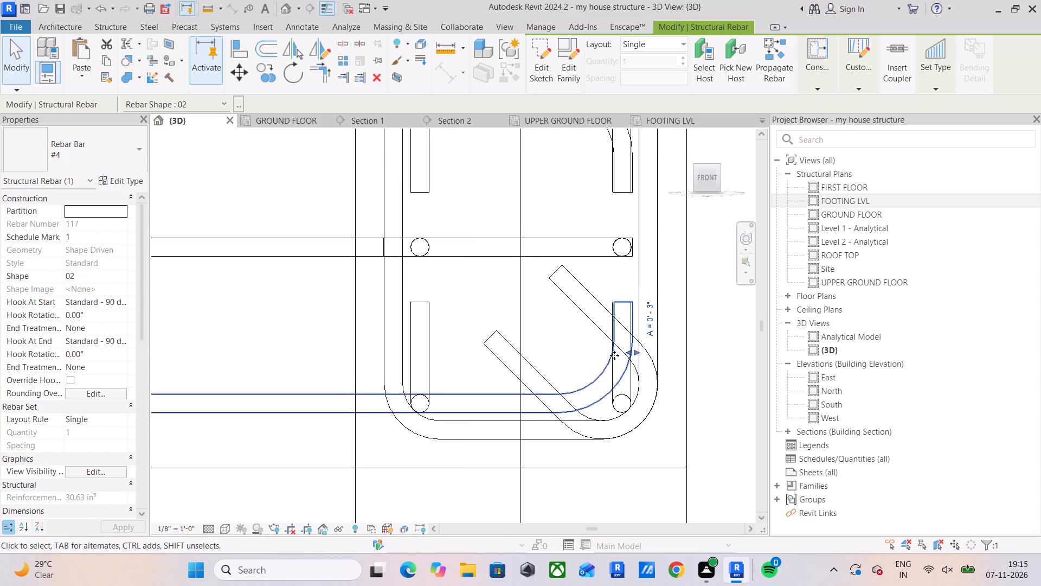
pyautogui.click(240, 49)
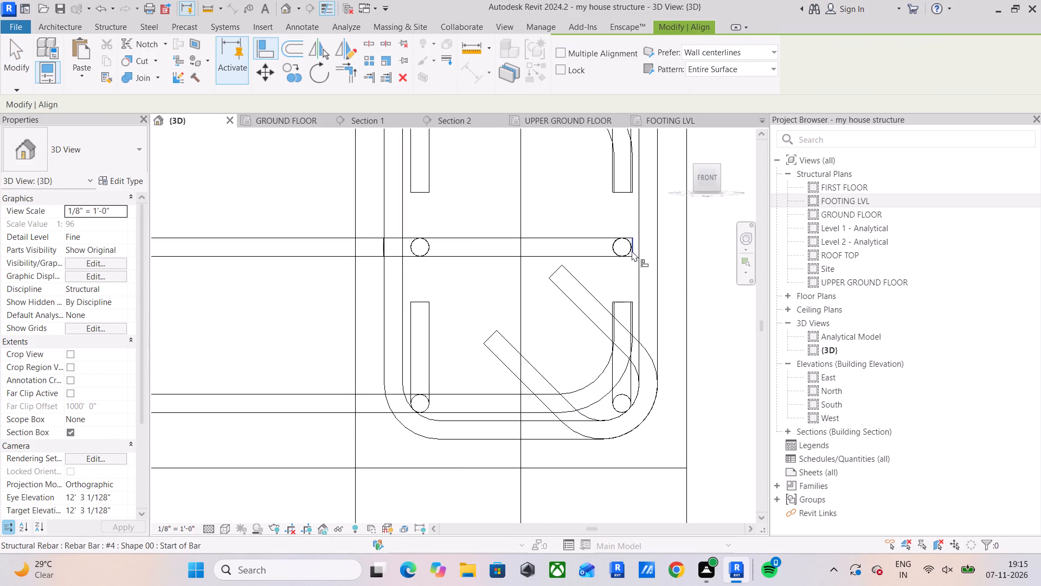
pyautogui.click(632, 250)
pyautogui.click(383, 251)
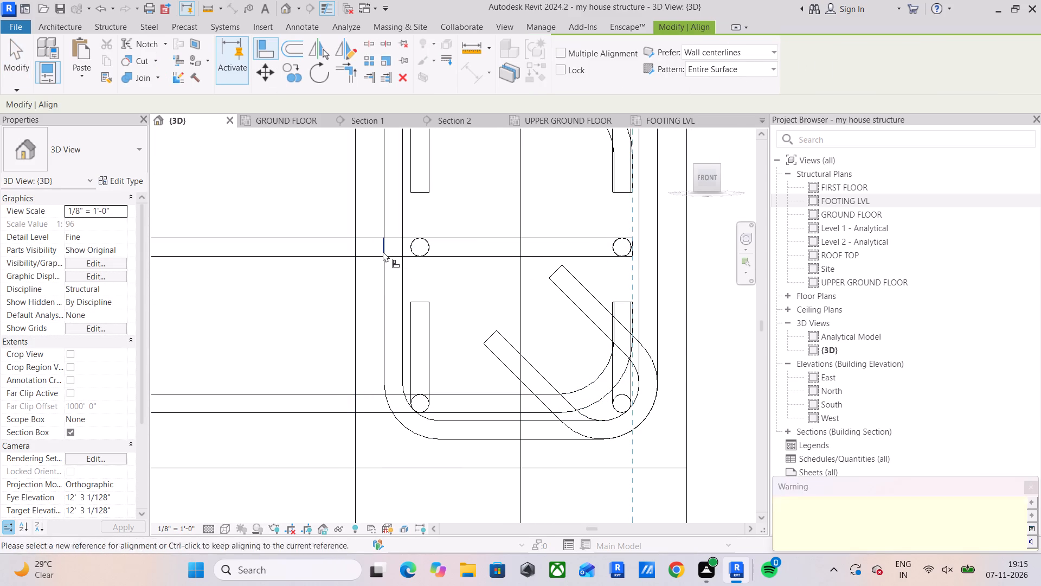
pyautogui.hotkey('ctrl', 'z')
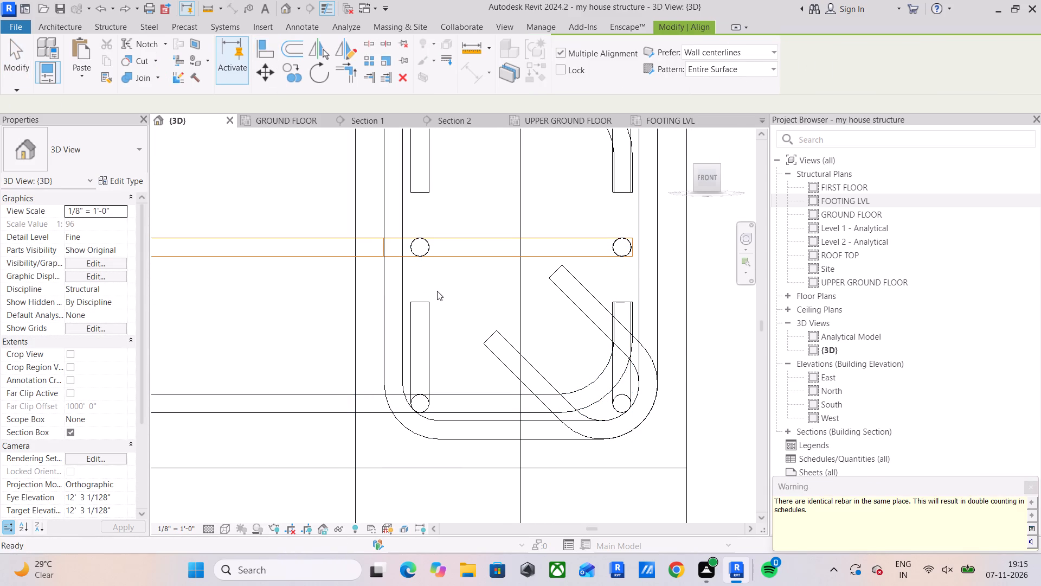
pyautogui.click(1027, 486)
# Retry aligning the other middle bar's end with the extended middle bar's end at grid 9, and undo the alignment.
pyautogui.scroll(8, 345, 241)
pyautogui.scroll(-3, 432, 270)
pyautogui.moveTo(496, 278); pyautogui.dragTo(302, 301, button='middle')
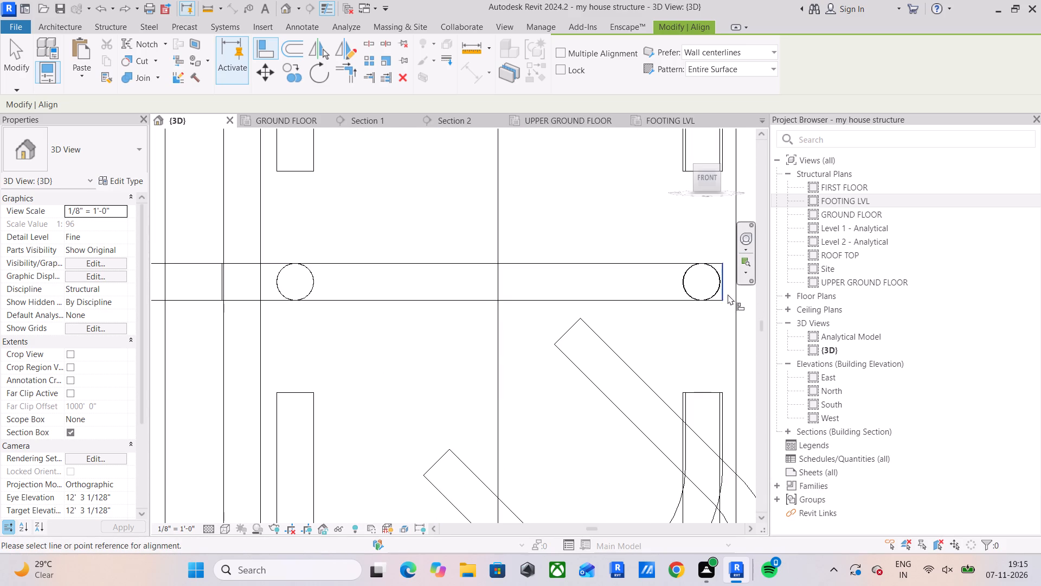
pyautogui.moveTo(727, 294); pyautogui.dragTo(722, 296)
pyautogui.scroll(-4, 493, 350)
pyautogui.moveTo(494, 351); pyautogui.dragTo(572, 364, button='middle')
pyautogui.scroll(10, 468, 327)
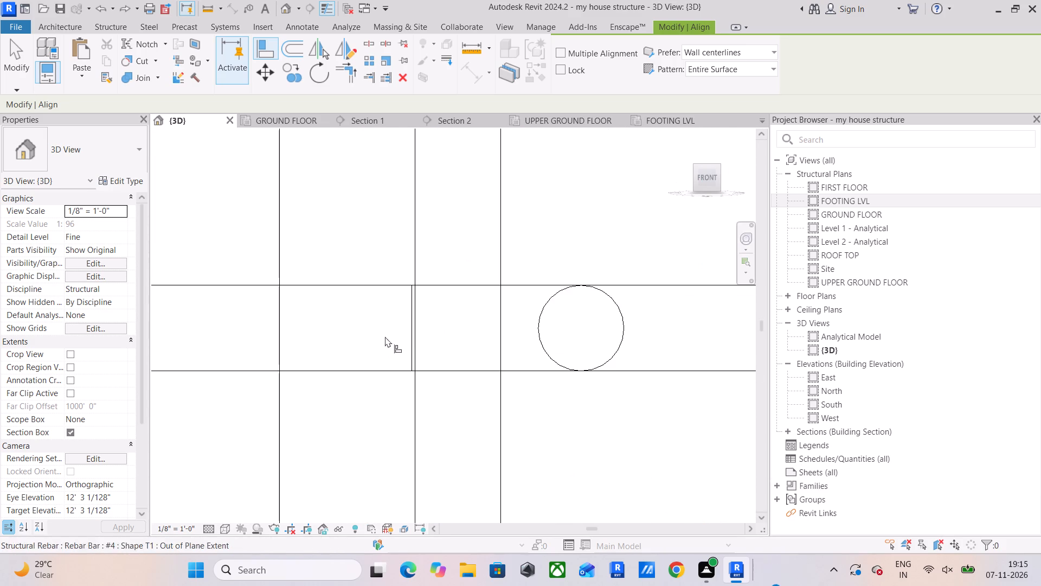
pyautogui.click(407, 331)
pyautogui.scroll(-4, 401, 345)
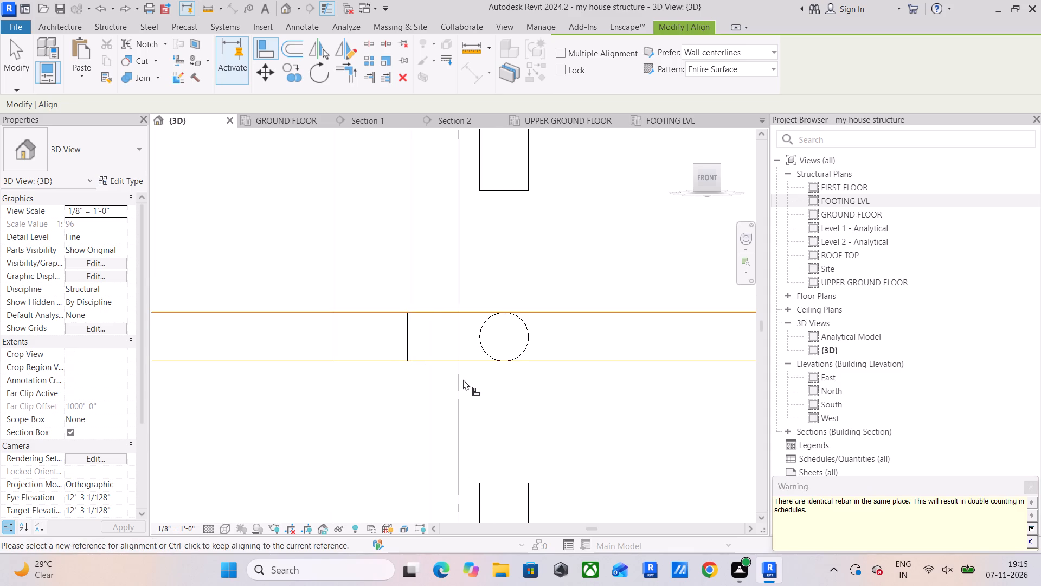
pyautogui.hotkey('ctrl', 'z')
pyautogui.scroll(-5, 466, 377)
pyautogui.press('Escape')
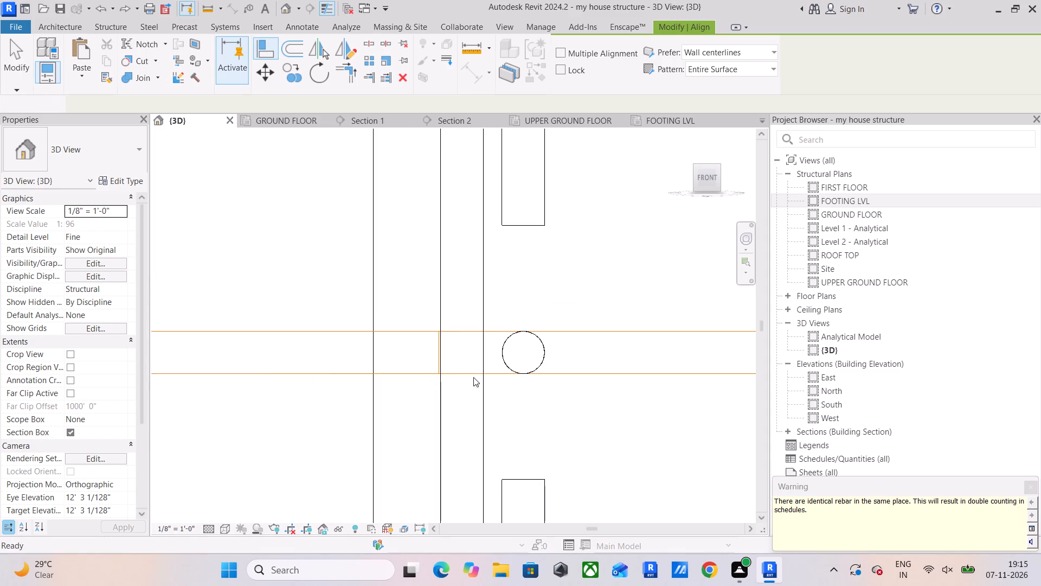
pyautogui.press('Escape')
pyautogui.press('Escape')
# Stretch the other straight middle bar of the topmost 8–9 beam to the extended middle bar's end at grid 9.
pyautogui.click(438, 358)
pyautogui.scroll(-4, 466, 369)
pyautogui.moveTo(467, 369); pyautogui.dragTo(331, 352, button='middle')
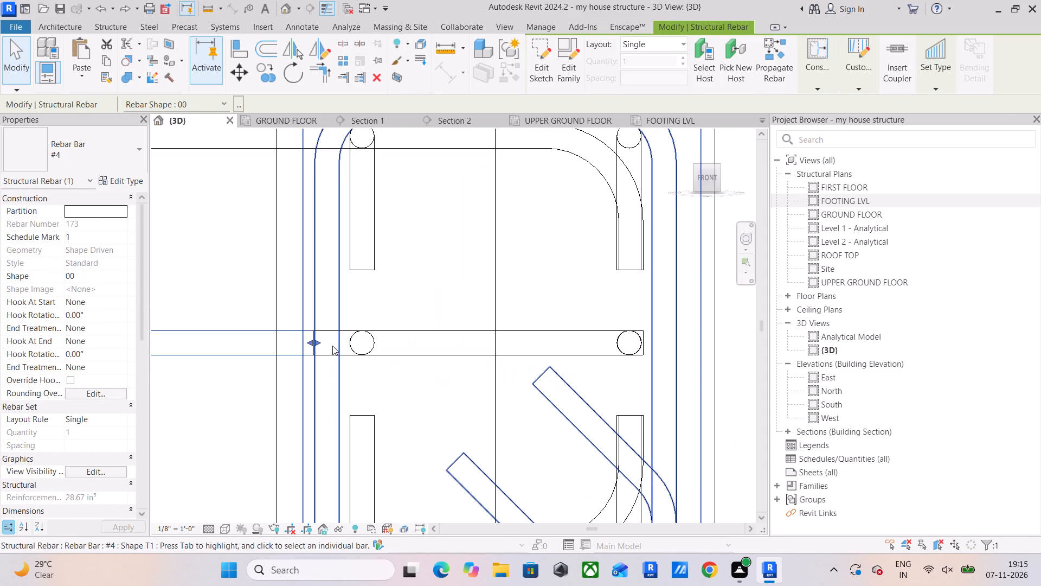
pyautogui.moveTo(320, 345); pyautogui.dragTo(642, 380)
pyautogui.scroll(13, 643, 326)
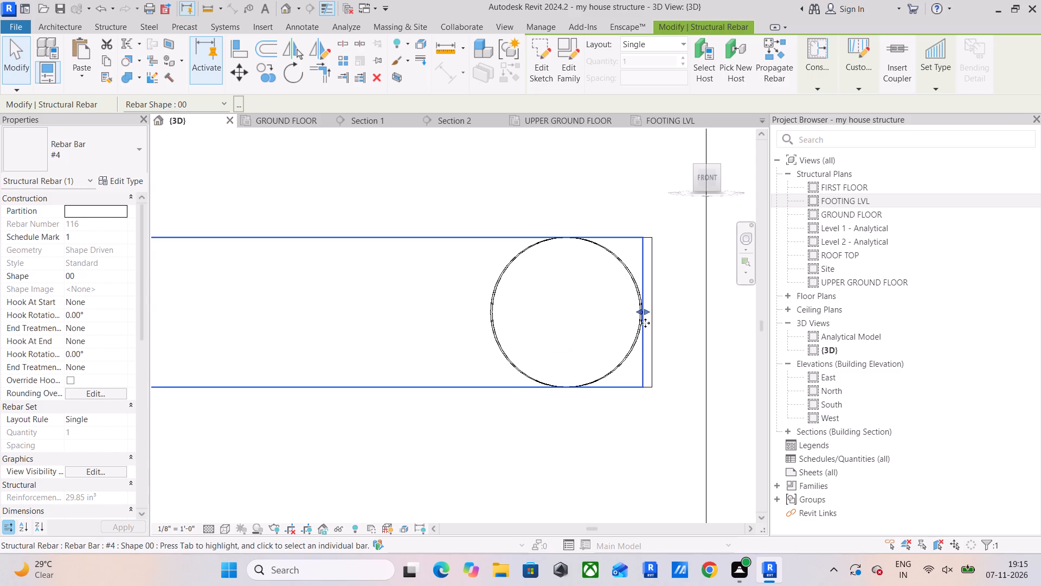
pyautogui.moveTo(648, 315); pyautogui.dragTo(657, 317)
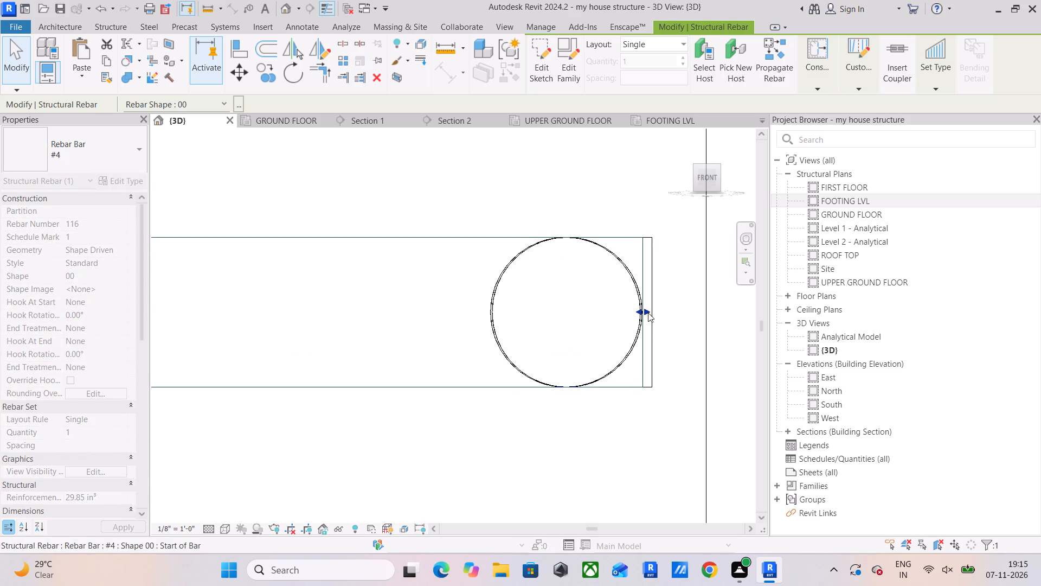
pyautogui.moveTo(648, 313); pyautogui.dragTo(662, 314)
pyautogui.moveTo(650, 309); pyautogui.dragTo(660, 311)
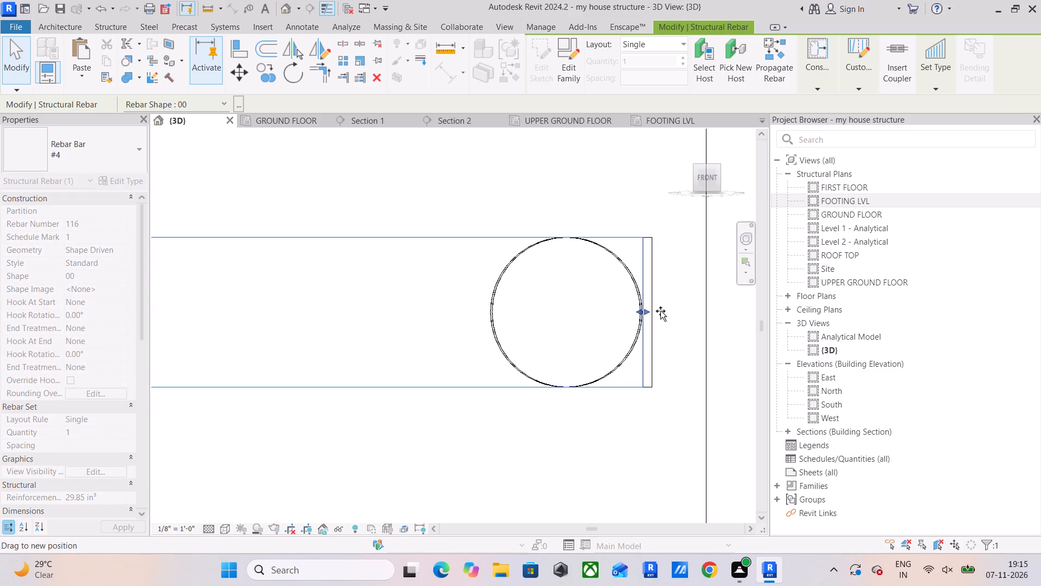
pyautogui.moveTo(660, 311); pyautogui.dragTo(660, 311)
pyautogui.press('Escape')
pyautogui.press('Escape')
pyautogui.press('Escape')
pyautogui.scroll(-13, 589, 431)
pyautogui.moveTo(587, 432); pyautogui.dragTo(601, 390, button='middle')
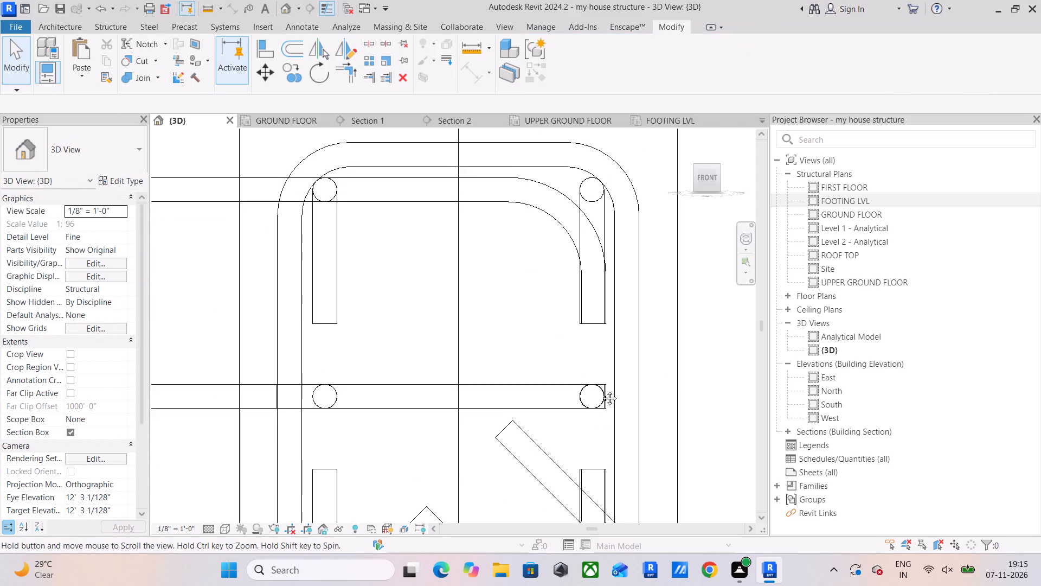
pyautogui.moveTo(601, 390); pyautogui.dragTo(605, 373, button='middle')
# Switch the 3D view from the Wireframe visual style back to a shaded display.
pyautogui.scroll(-6, 605, 374)
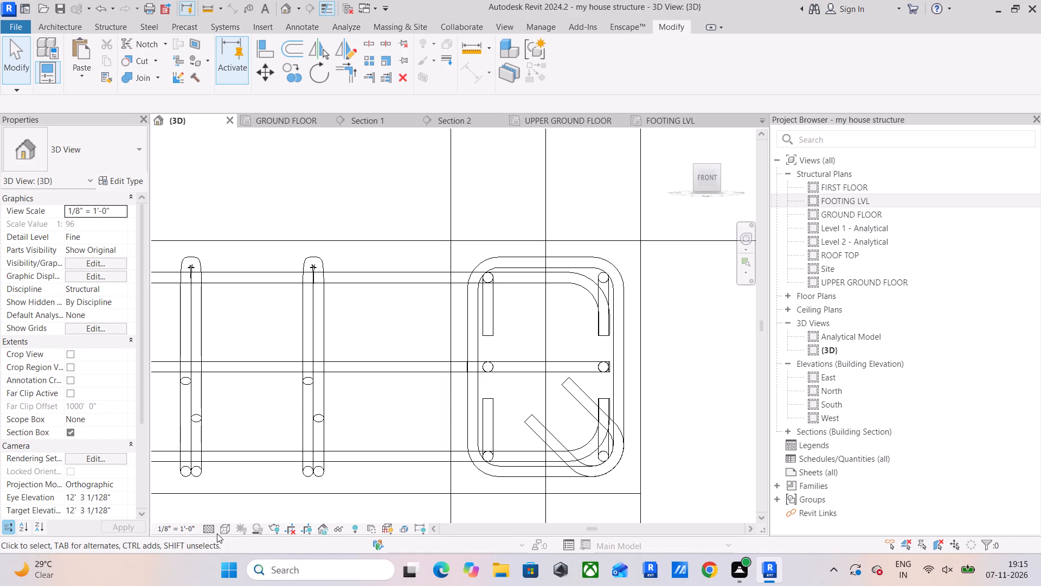
pyautogui.click(227, 523)
pyautogui.click(222, 528)
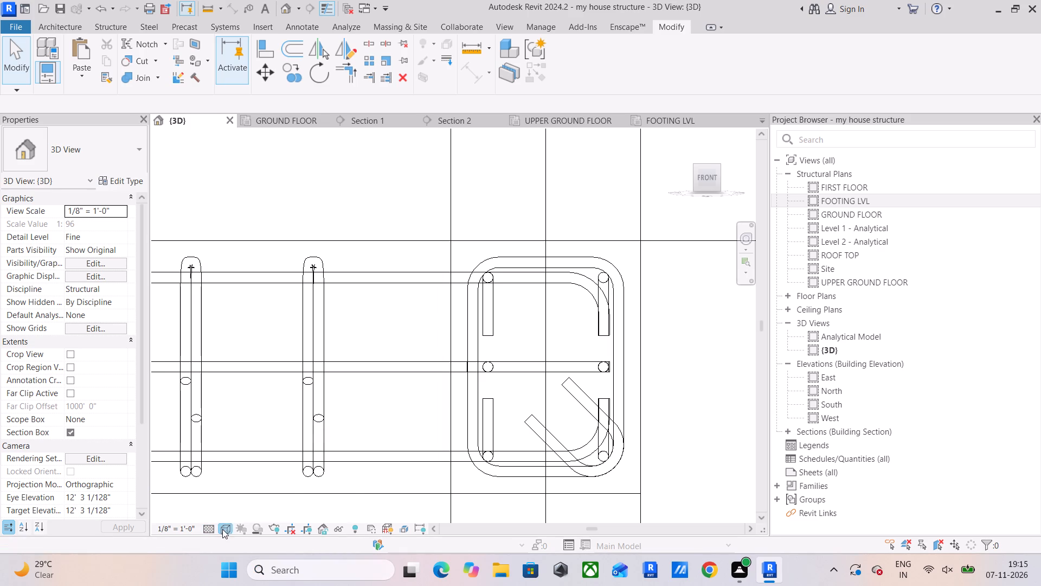
pyautogui.click(262, 472)
pyautogui.scroll(-11, 386, 473)
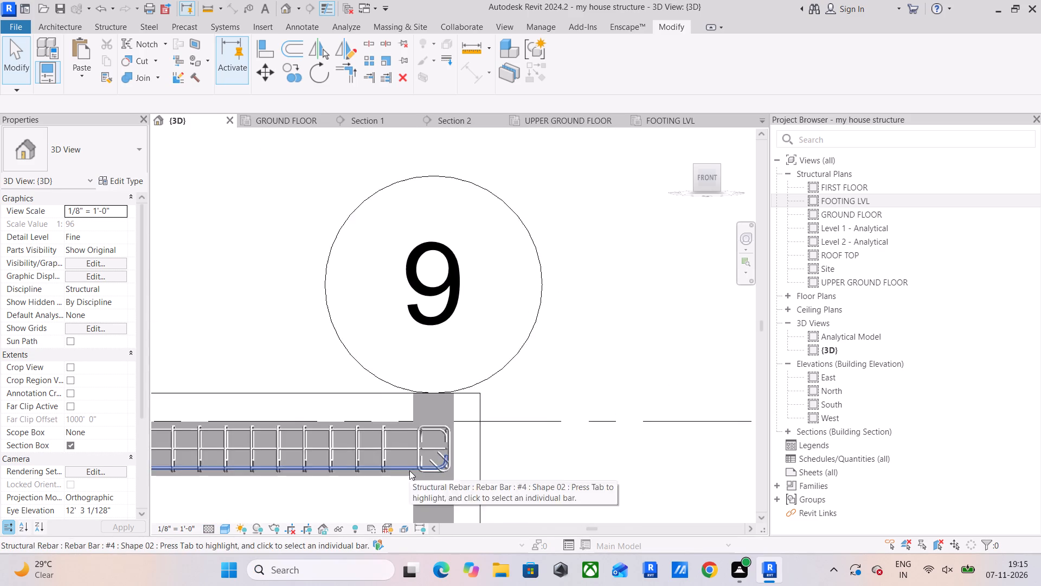
# Inspect the reinforced beams at each level between grids 10, 8 and 9 in the front view.
pyautogui.moveTo(409, 470); pyautogui.dragTo(480, 332, button='middle')
pyautogui.scroll(1, 487, 295)
pyautogui.scroll(-12, 489, 313)
pyautogui.moveTo(494, 383); pyautogui.dragTo(505, 355, button='middle')
pyautogui.scroll(5, 478, 481)
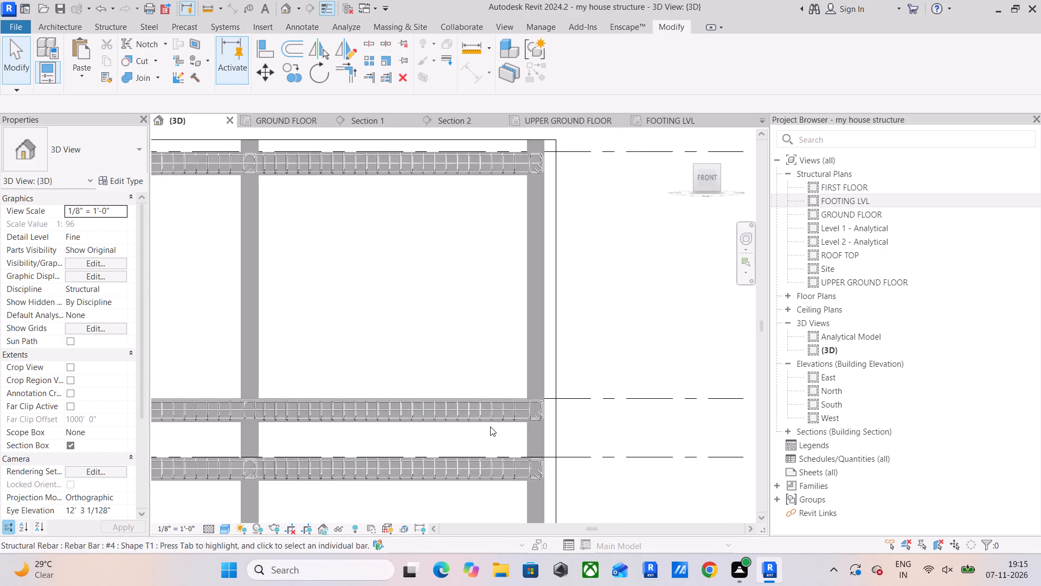
pyautogui.scroll(4, 511, 384)
pyautogui.scroll(-4, 511, 390)
pyautogui.moveTo(511, 392); pyautogui.dragTo(584, 441, button='middle')
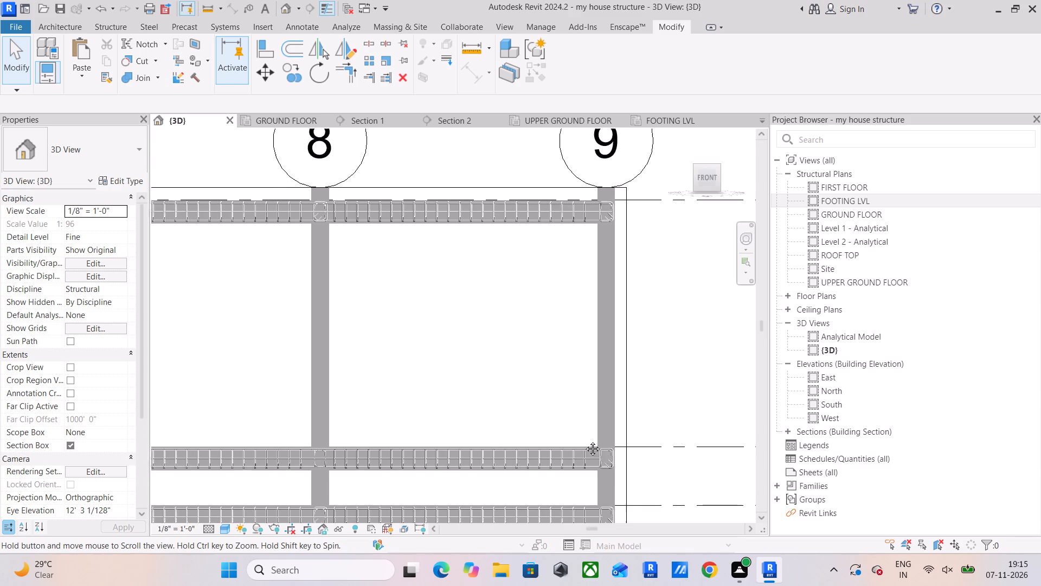
pyautogui.moveTo(584, 441); pyautogui.dragTo(585, 441, button='middle')
pyautogui.scroll(-1, 585, 441)
pyautogui.scroll(-2, 412, 351)
pyautogui.moveTo(412, 351); pyautogui.dragTo(452, 375, button='middle')
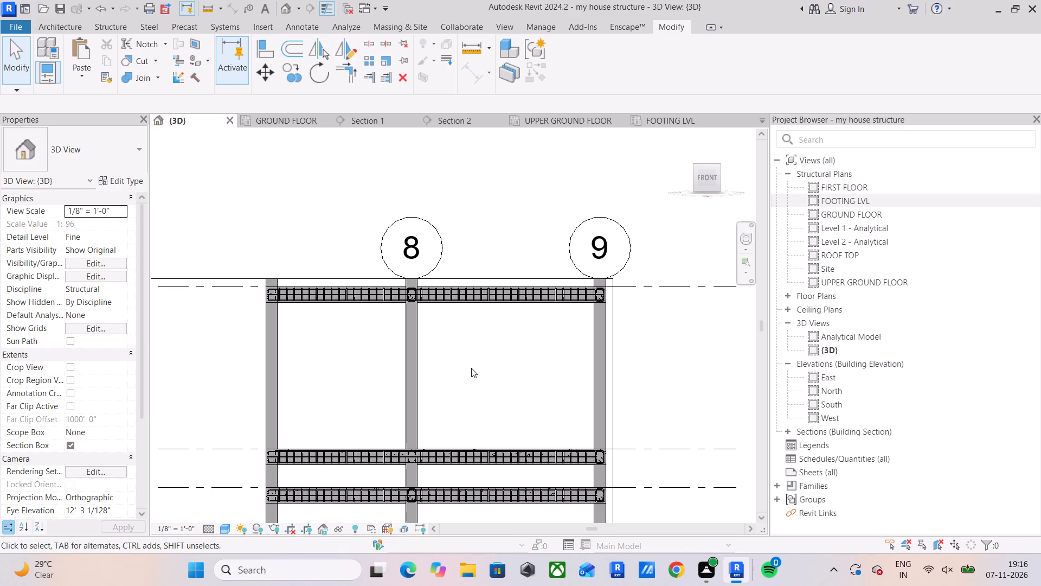
pyautogui.scroll(-3, 454, 377)
pyautogui.moveTo(451, 379); pyautogui.dragTo(494, 449, button='middle')
pyautogui.scroll(4, 509, 450)
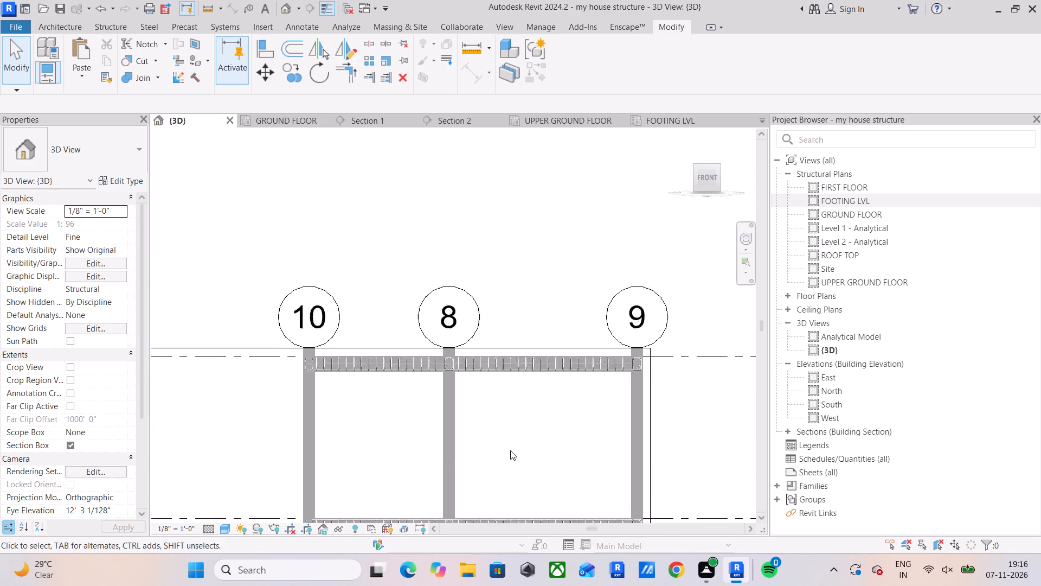
pyautogui.scroll(1, 510, 450)
pyautogui.scroll(-4, 437, 394)
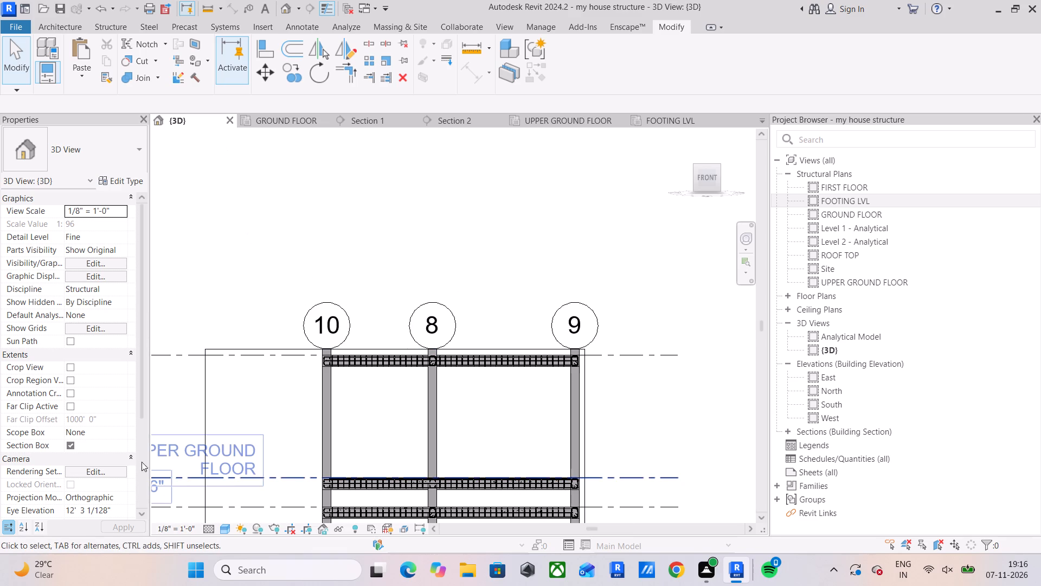
# Turn off the section box and isolate the first-floor 8–9 beam with a selection box around its straight middle bar.
pyautogui.click(71, 444)
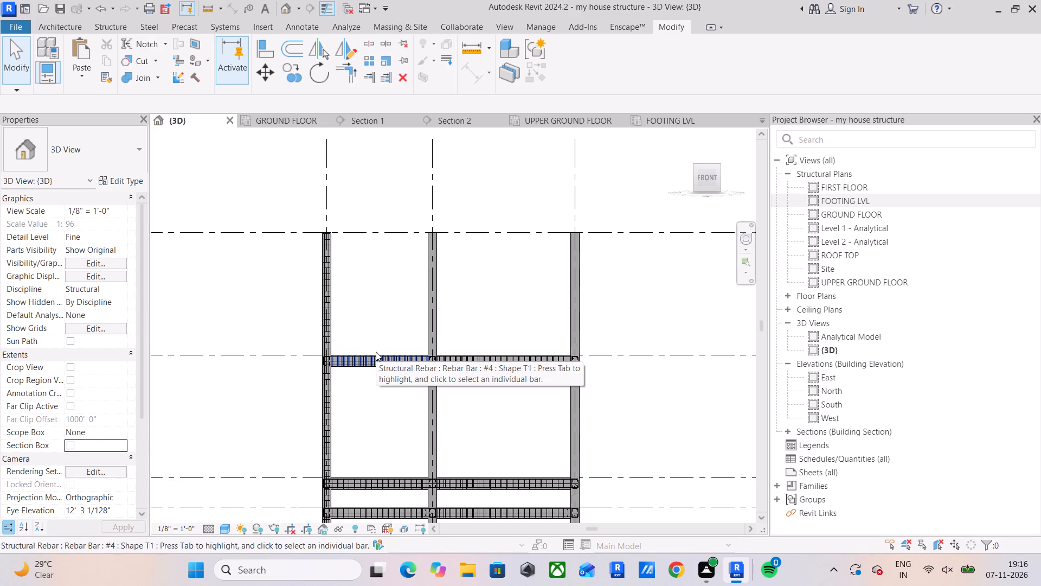
pyautogui.scroll(-3, 368, 362)
pyautogui.keyDown('shift'); pyautogui.moveTo(369, 364); pyautogui.dragTo(436, 392, button='middle'); pyautogui.keyUp('shift')
pyautogui.moveTo(439, 392); pyautogui.dragTo(415, 386, button='middle')
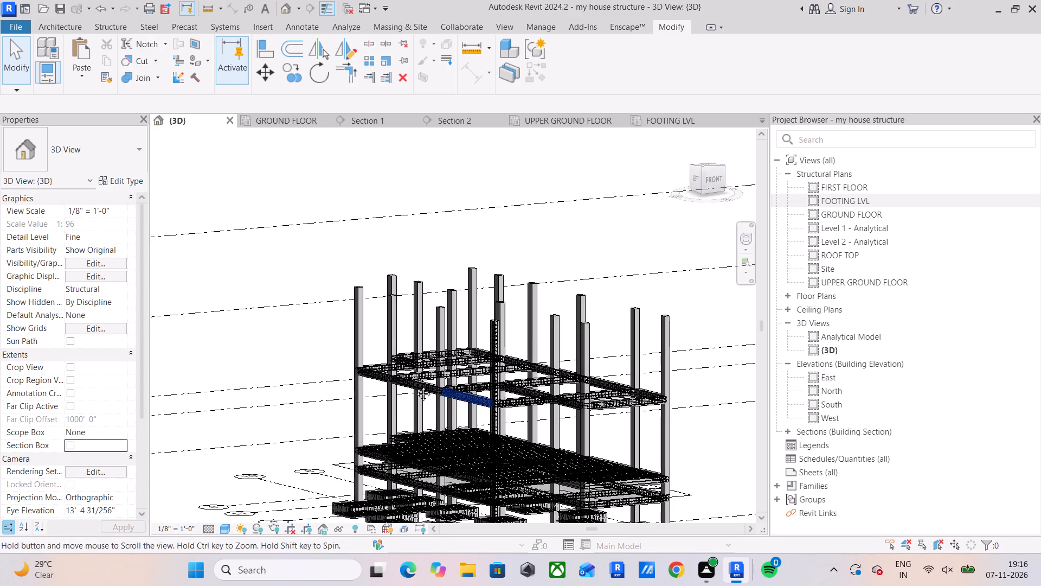
pyautogui.moveTo(415, 386); pyautogui.dragTo(346, 370, button='middle')
pyautogui.scroll(10, 421, 363)
pyautogui.moveTo(457, 351); pyautogui.dragTo(587, 375, button='middle')
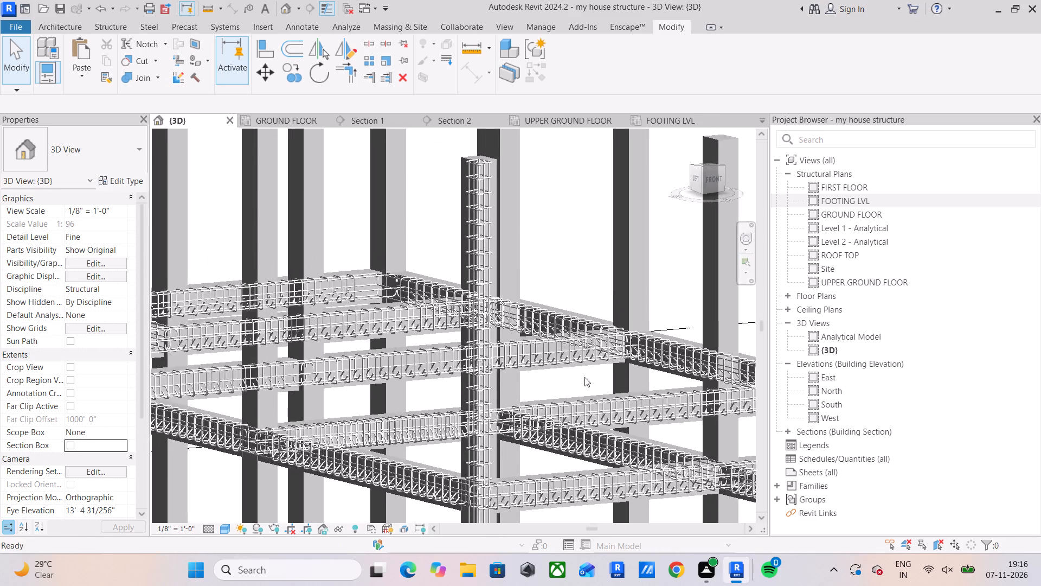
pyautogui.click(350, 289)
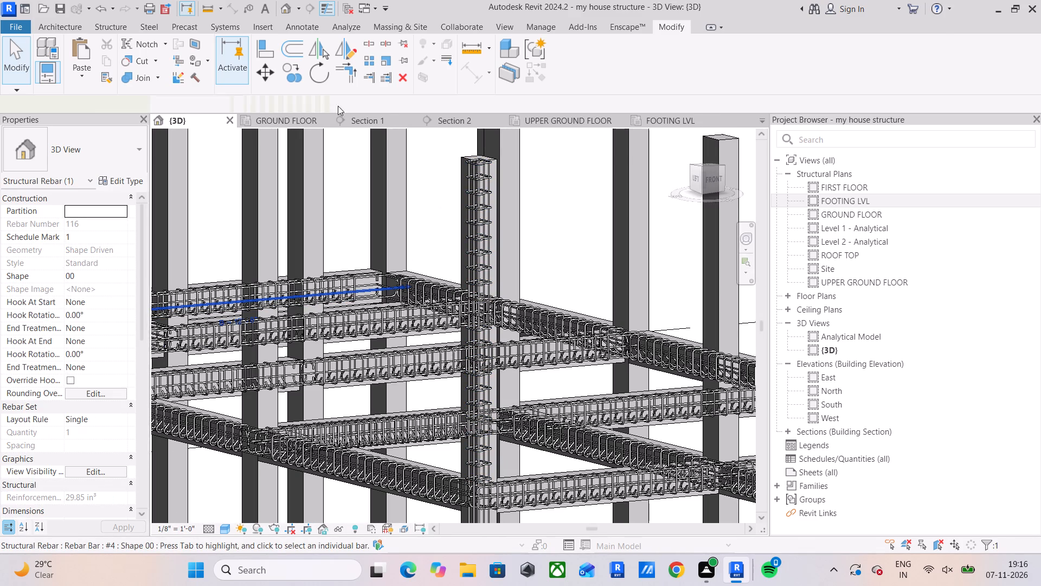
pyautogui.click(388, 78)
pyautogui.click(398, 74)
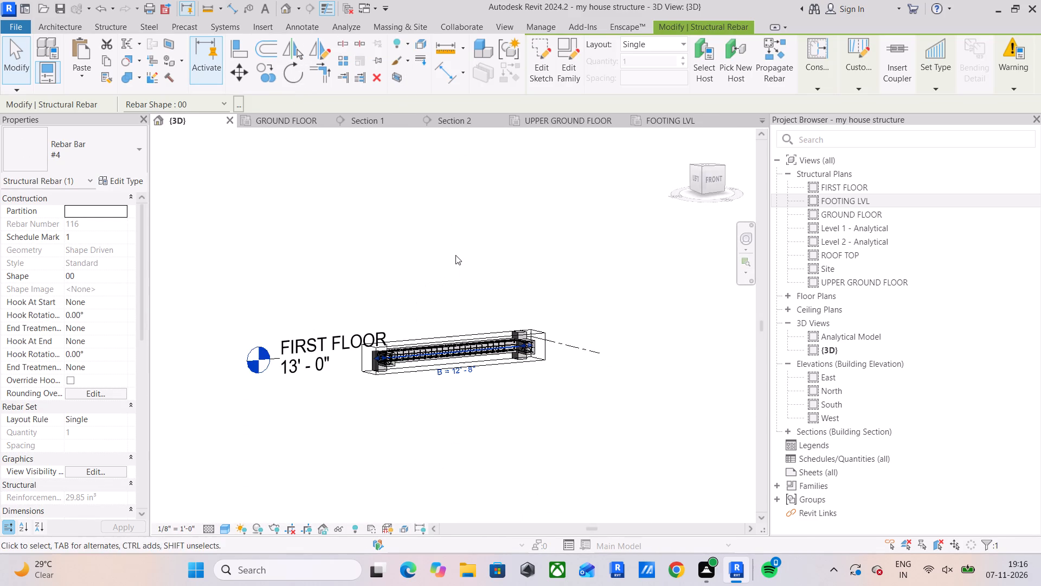
# Orient the 3D view to the front and extend the section box down past FOOTING LVL.
pyautogui.scroll(5, 548, 378)
pyautogui.keyDown('shift'); pyautogui.moveTo(498, 350); pyautogui.dragTo(444, 345, button='middle'); pyautogui.keyUp('shift')
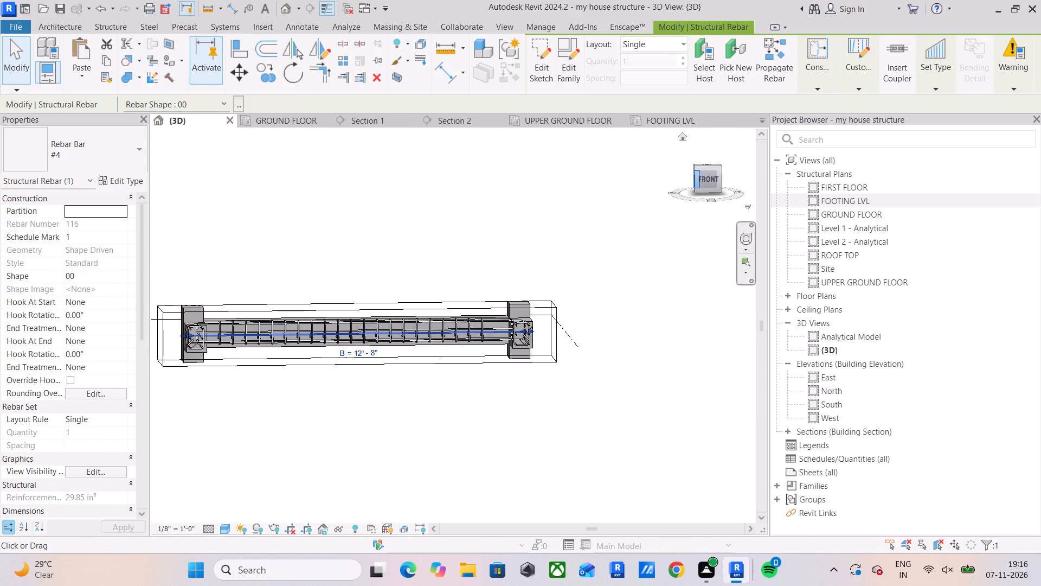
pyautogui.click(703, 178)
pyautogui.scroll(-1, 619, 320)
pyautogui.click(573, 352)
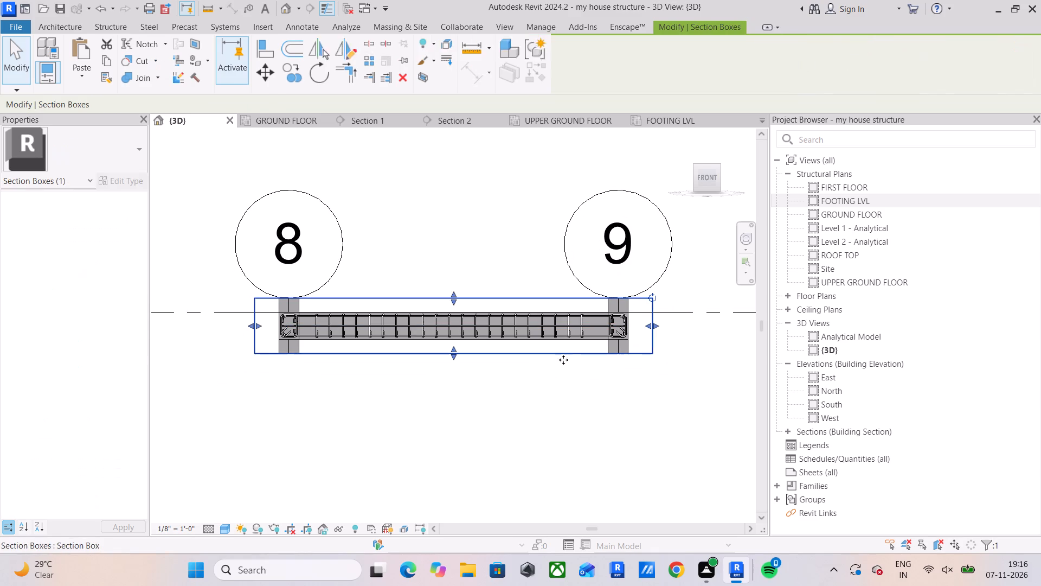
pyautogui.moveTo(457, 357); pyautogui.dragTo(470, 473)
pyautogui.scroll(-4, 465, 446)
pyautogui.moveTo(466, 421); pyautogui.dragTo(481, 224, button='middle')
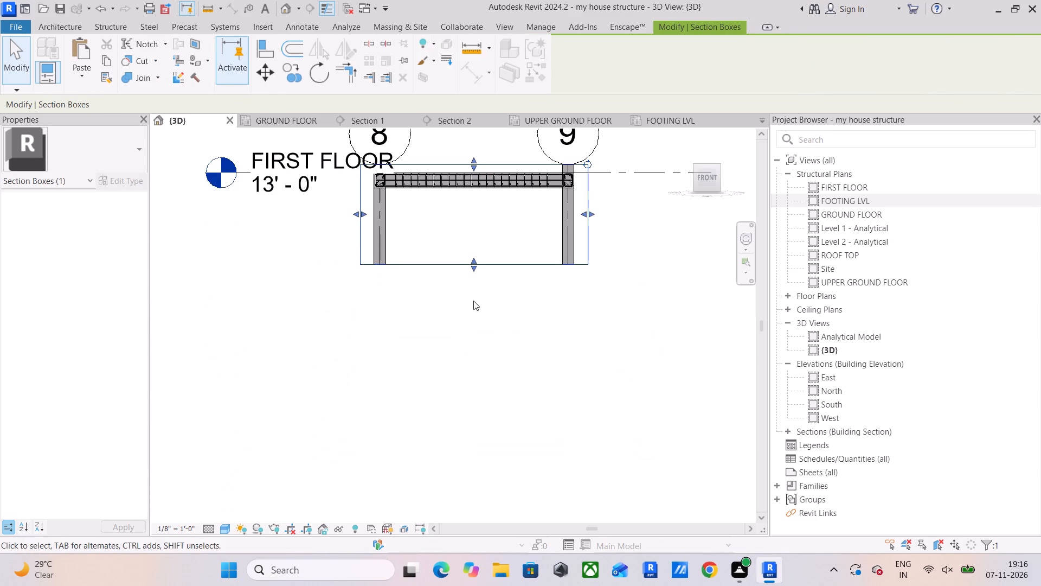
pyautogui.moveTo(474, 269); pyautogui.dragTo(475, 461)
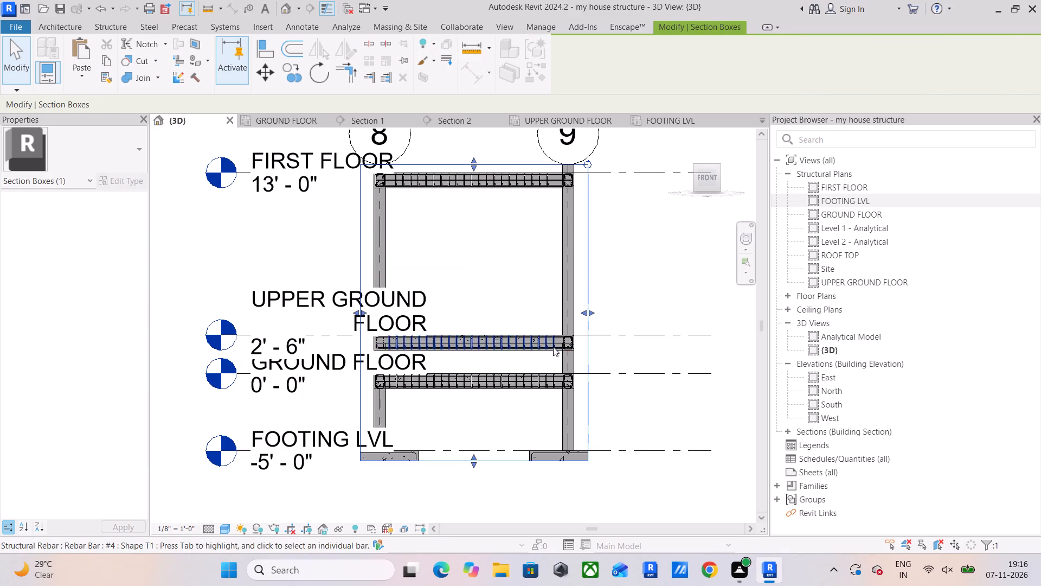
# Delete the stirrup set along the first-floor 8–9 beam.
pyautogui.scroll(5, 553, 347)
pyautogui.moveTo(563, 344); pyautogui.dragTo(490, 472, button='middle')
pyautogui.moveTo(454, 271); pyautogui.dragTo(439, 358, button='middle')
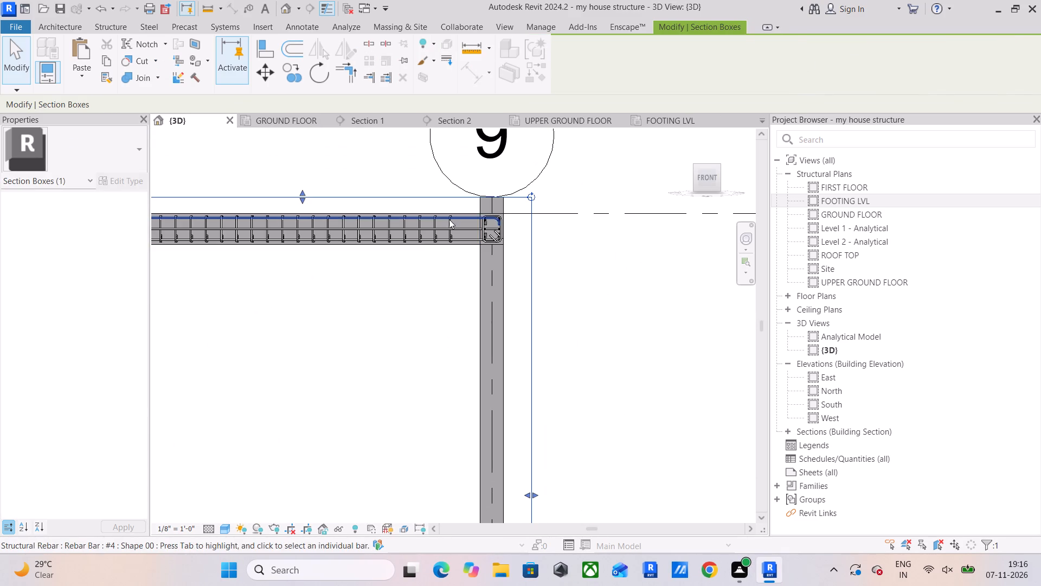
pyautogui.click(449, 219)
pyautogui.press('Delete')
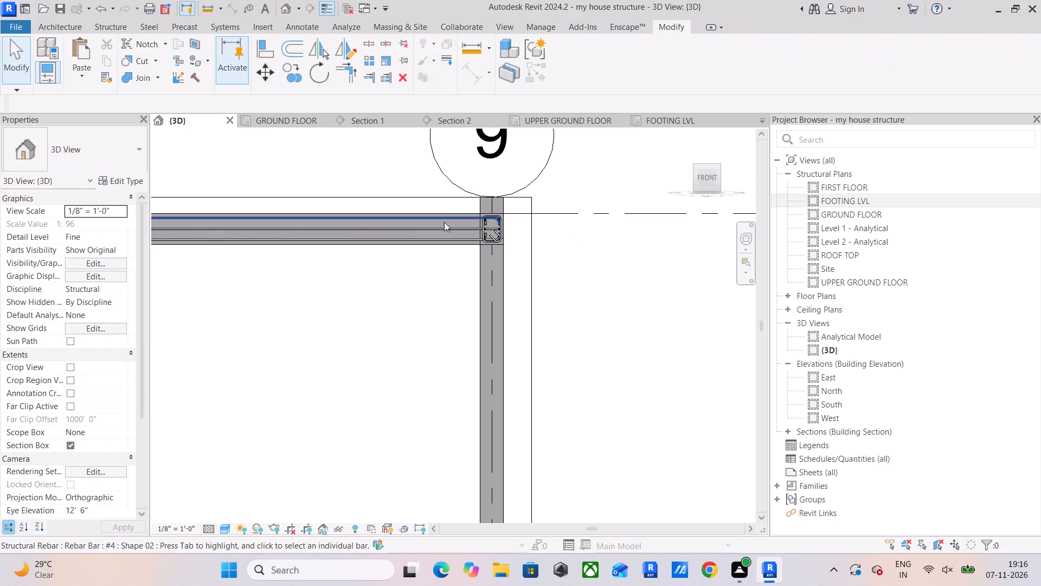
# Align the remaining short top bar's hooked end in the first-floor 8–9 beam with the bottom bars' outer hook face at grid 9.
pyautogui.scroll(9, 455, 231)
pyautogui.scroll(-4, 481, 258)
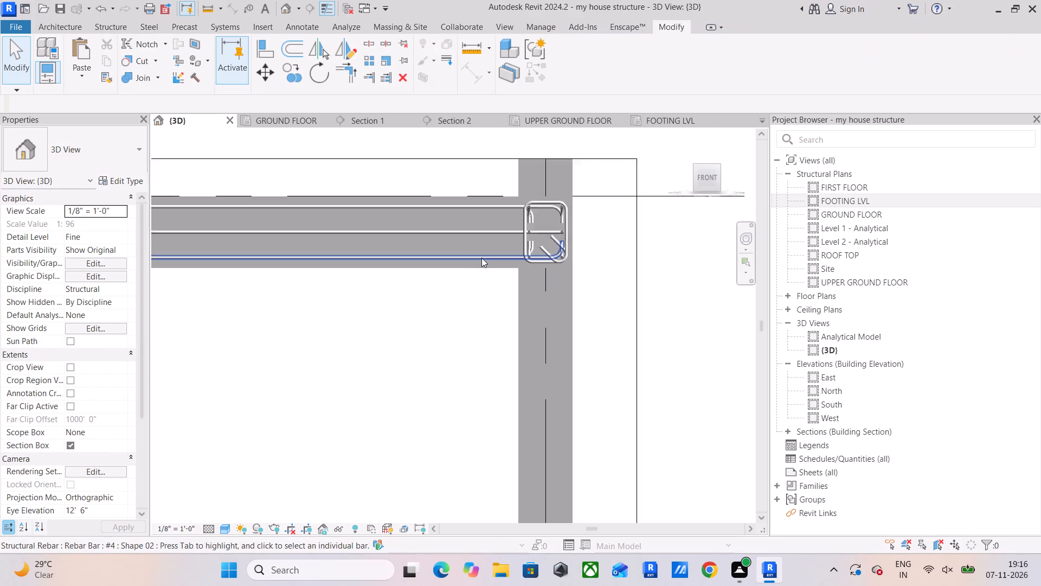
pyautogui.scroll(-1, 481, 258)
pyautogui.moveTo(487, 259); pyautogui.dragTo(312, 282, button='middle')
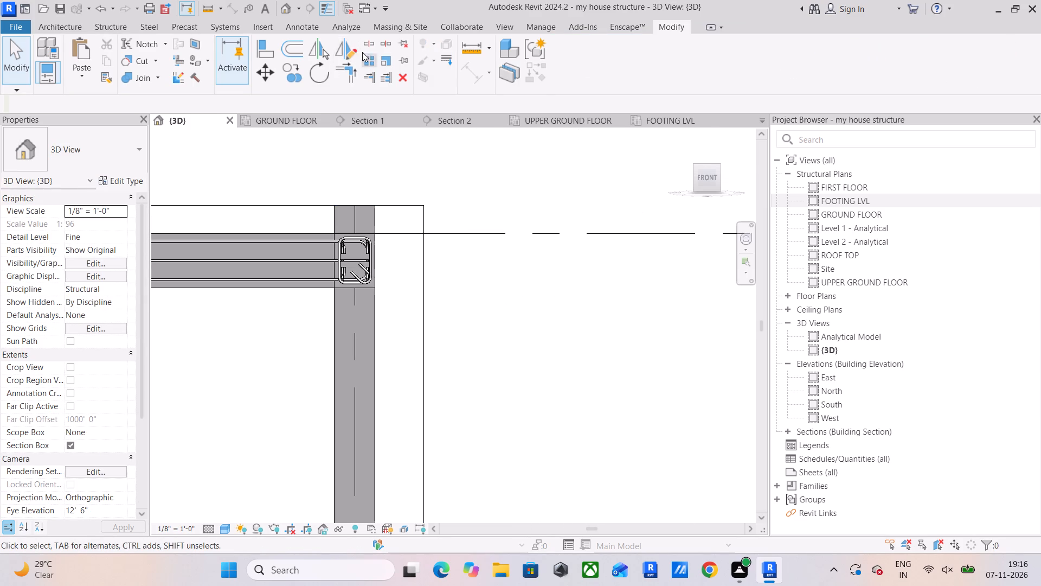
pyautogui.click(247, 50)
pyautogui.click(255, 51)
pyautogui.scroll(3, 342, 196)
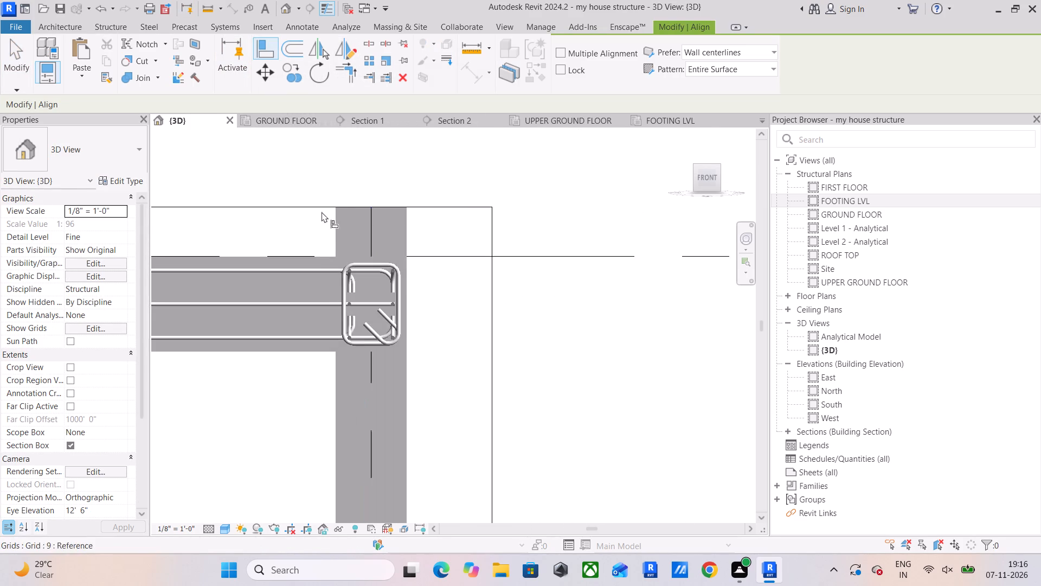
pyautogui.scroll(7, 322, 212)
pyautogui.moveTo(376, 321); pyautogui.dragTo(240, 329, button='middle')
pyautogui.scroll(4, 327, 334)
pyautogui.click(294, 321)
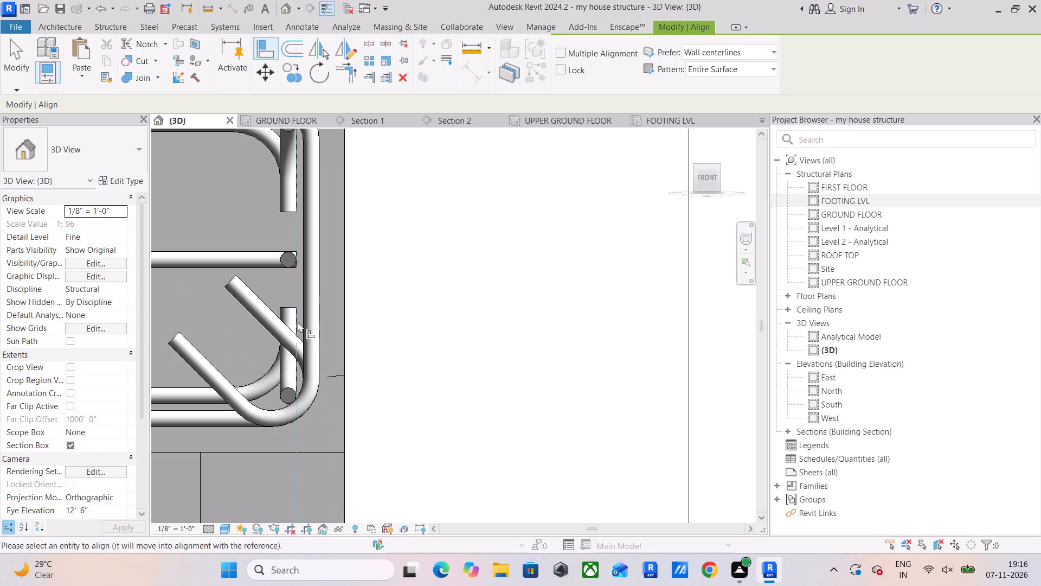
pyautogui.moveTo(345, 334); pyautogui.dragTo(527, 332, button='middle')
pyautogui.click(320, 329)
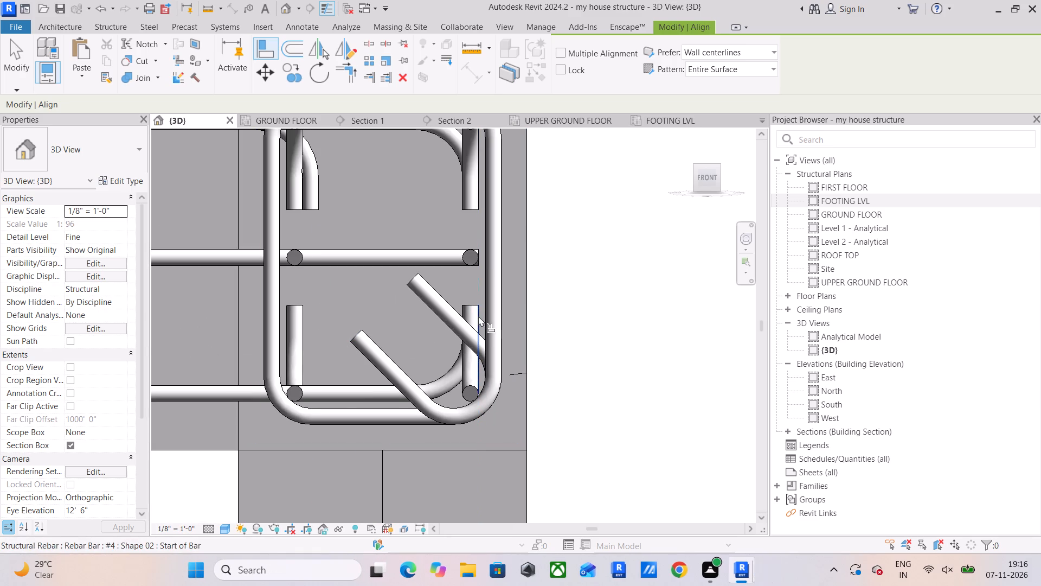
pyautogui.click(478, 316)
pyautogui.click(319, 187)
pyautogui.scroll(-4, 319, 188)
pyautogui.moveTo(335, 205); pyautogui.dragTo(479, 249, button='middle')
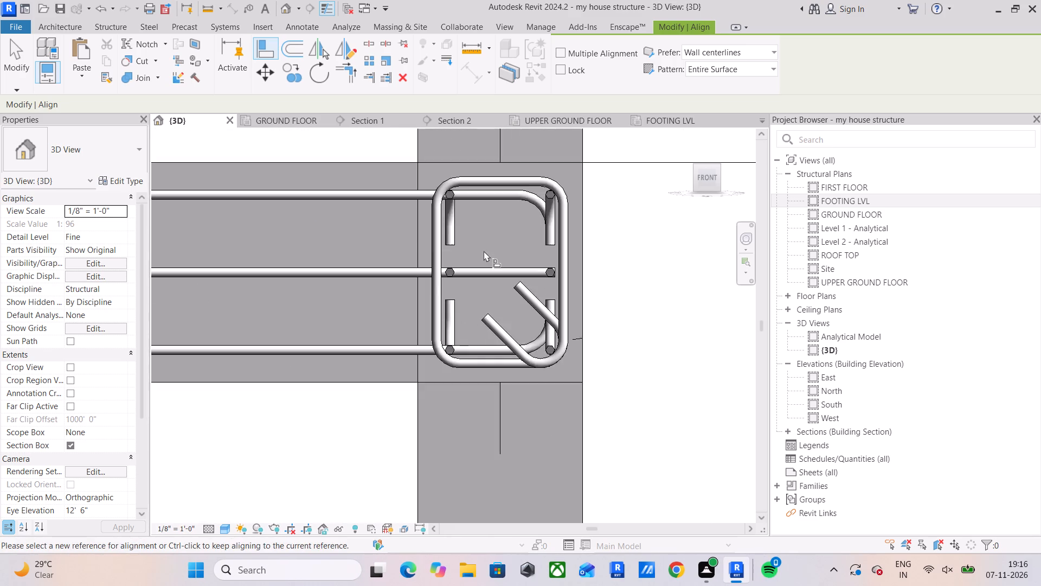
pyautogui.scroll(-4, 484, 251)
pyautogui.click(14, 60)
pyautogui.scroll(-9, 400, 270)
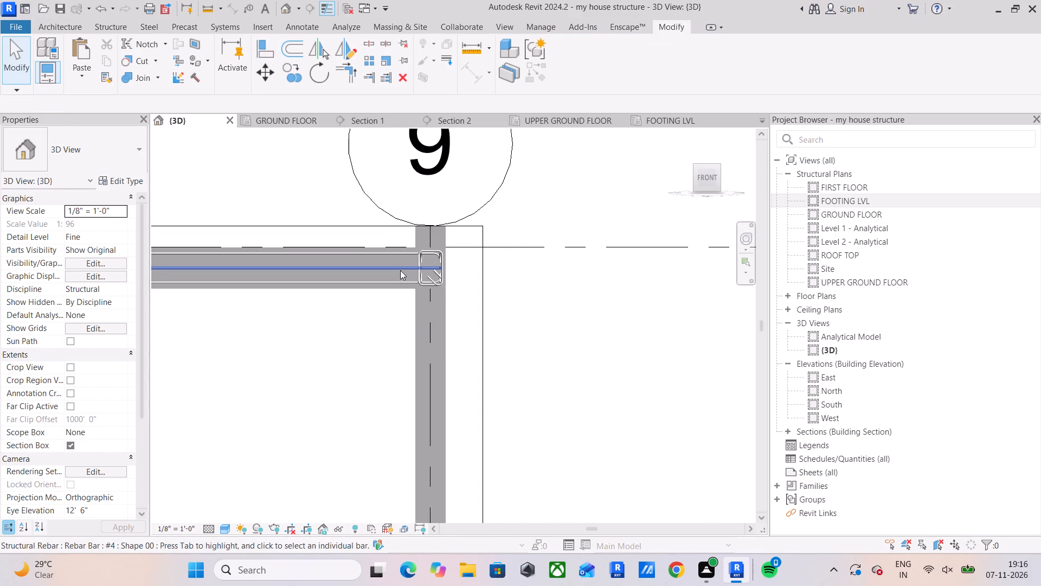
# Align the hooked ends of the first-floor 8–9 beam's short top and bottom bars with the top bar's outer hook face at grid 8.
pyautogui.moveTo(400, 270); pyautogui.dragTo(706, 219, button='middle')
pyautogui.scroll(-5, 642, 247)
pyautogui.scroll(12, 478, 201)
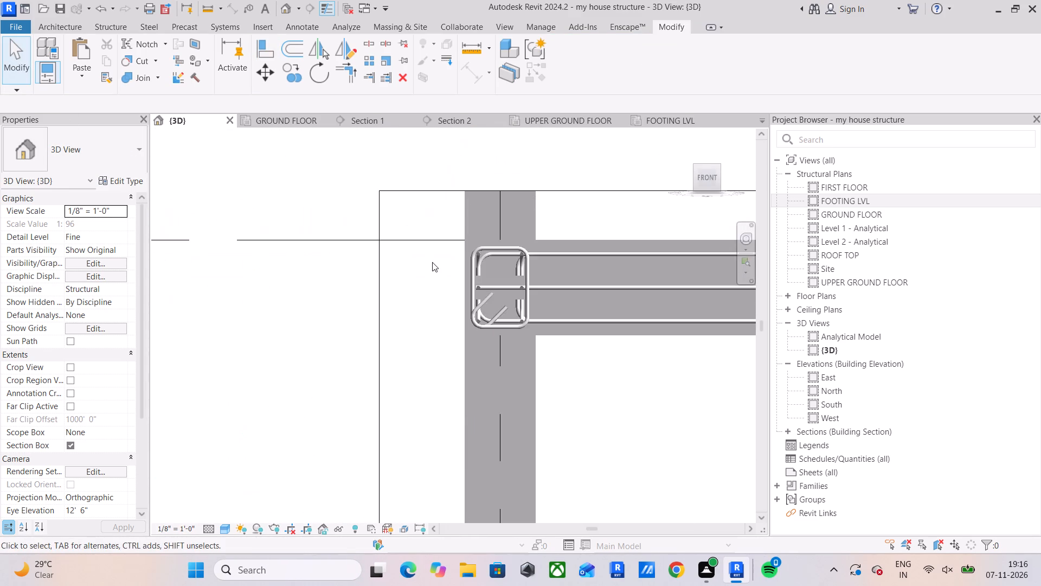
pyautogui.click(259, 45)
pyautogui.scroll(10, 427, 181)
pyautogui.moveTo(520, 302); pyautogui.dragTo(354, 122, button='middle')
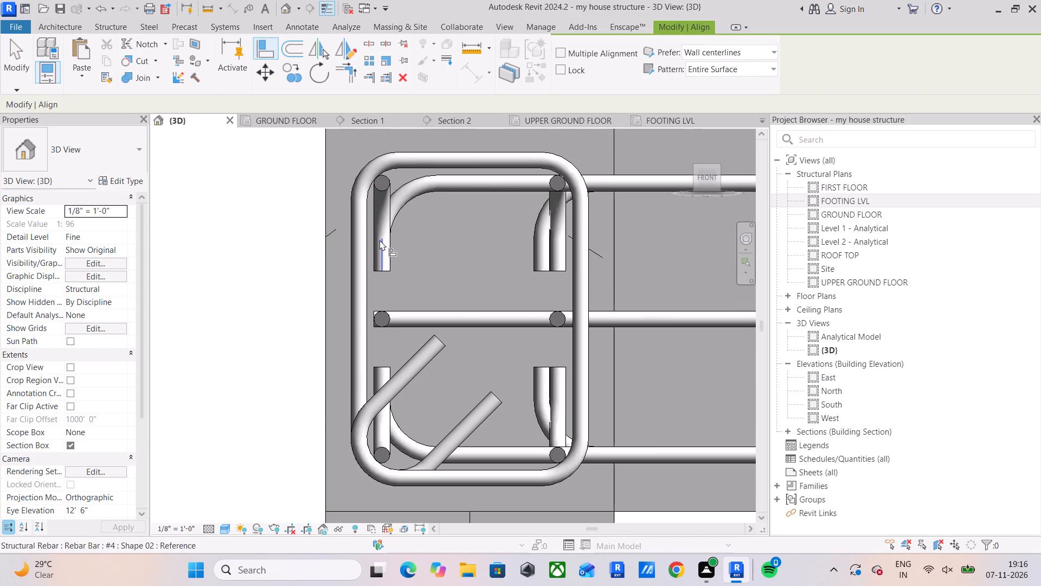
pyautogui.moveTo(375, 252); pyautogui.dragTo(380, 254)
pyautogui.click(536, 250)
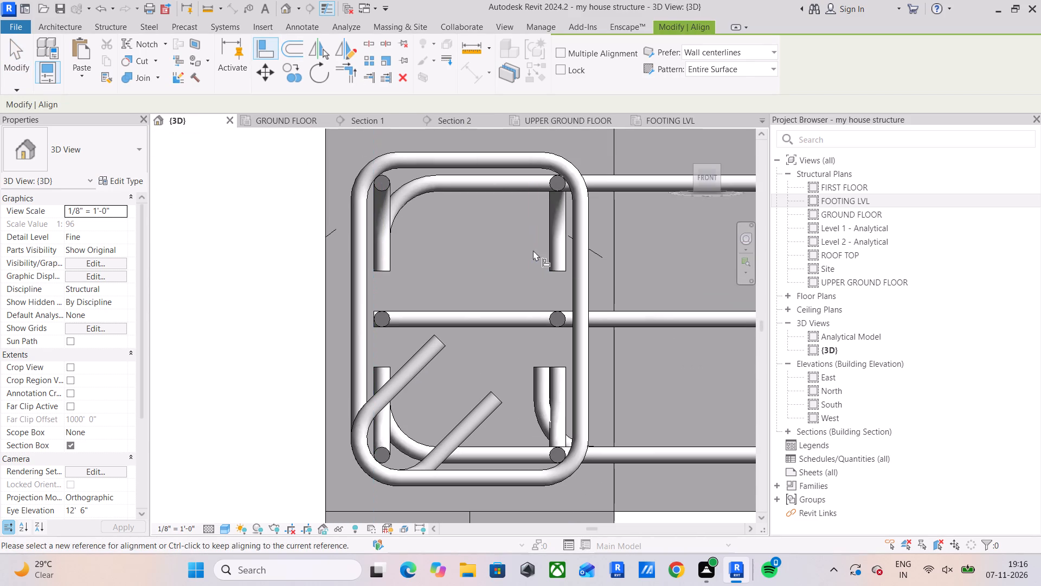
pyautogui.click(373, 253)
pyautogui.click(531, 396)
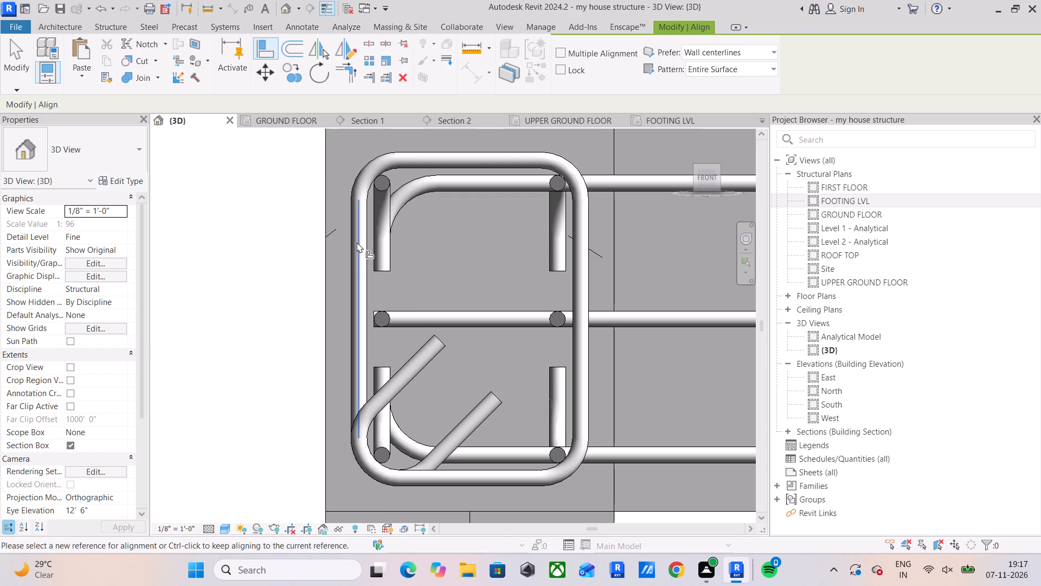
pyautogui.scroll(-5, 357, 242)
pyautogui.click(23, 63)
# Extend the section box sideways from grid 8 past grid 10.
pyautogui.scroll(-4, 308, 276)
pyautogui.moveTo(337, 277); pyautogui.dragTo(319, 288, button='middle')
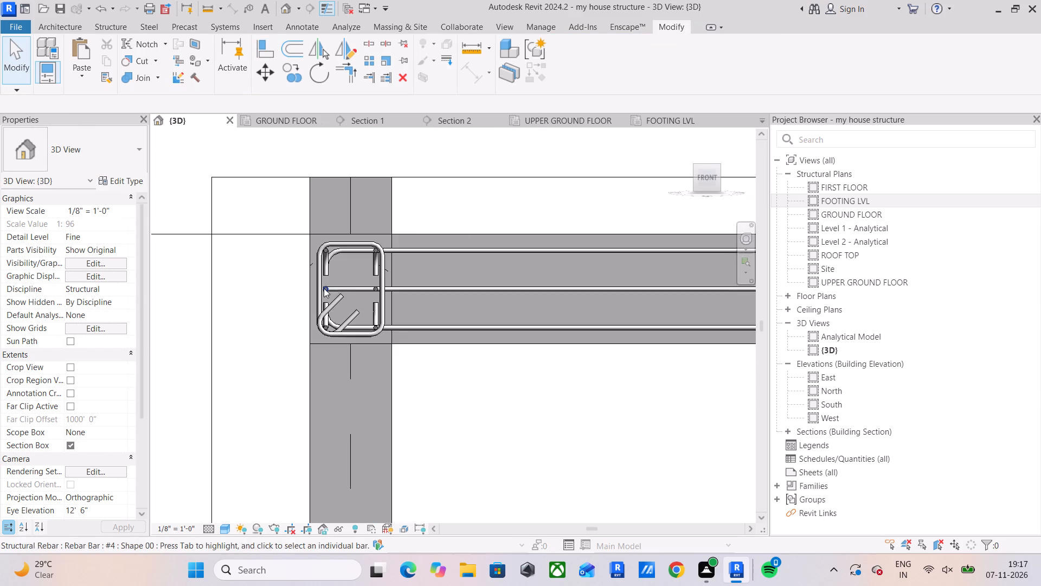
pyautogui.scroll(4, 376, 264)
pyautogui.scroll(-14, 372, 266)
pyautogui.moveTo(396, 295); pyautogui.dragTo(461, 113, button='middle')
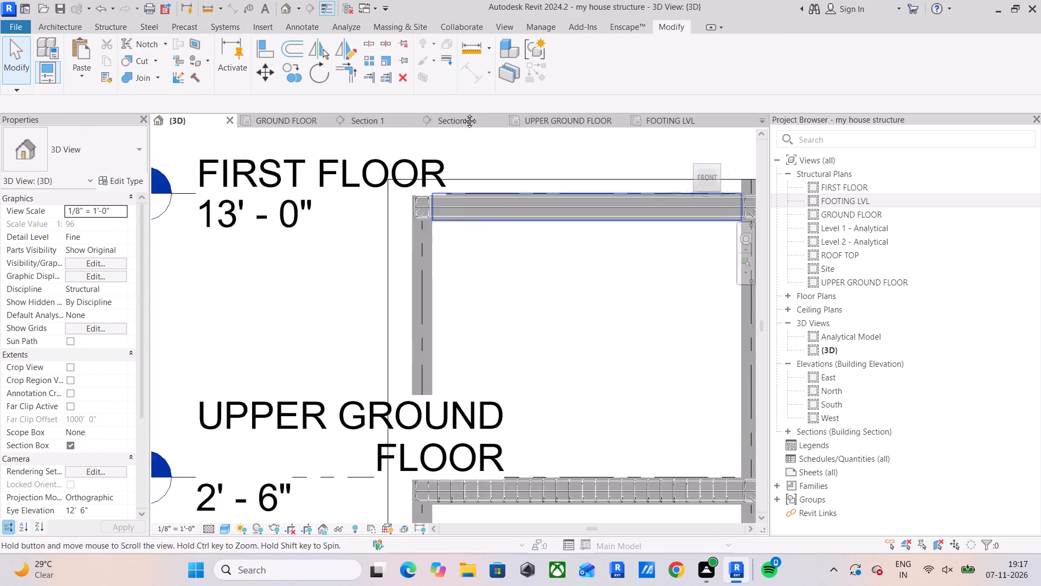
pyautogui.moveTo(461, 113); pyautogui.dragTo(457, 135, button='middle')
pyautogui.scroll(-5, 464, 192)
pyautogui.click(433, 232)
pyautogui.moveTo(427, 298); pyautogui.dragTo(394, 298)
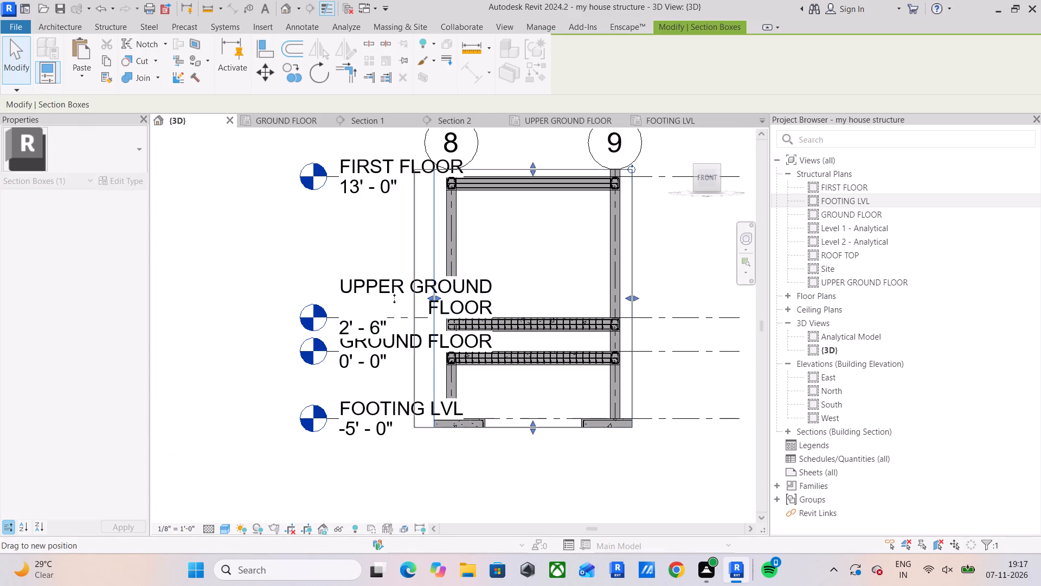
pyautogui.moveTo(394, 298); pyautogui.dragTo(257, 298)
# Copy the upper-ground-floor 8–9 beam's stirrup set to the first-floor beam, using the beam-top corner at the grid 8 column face as base point.
pyautogui.moveTo(396, 259); pyautogui.dragTo(325, 291, button='middle')
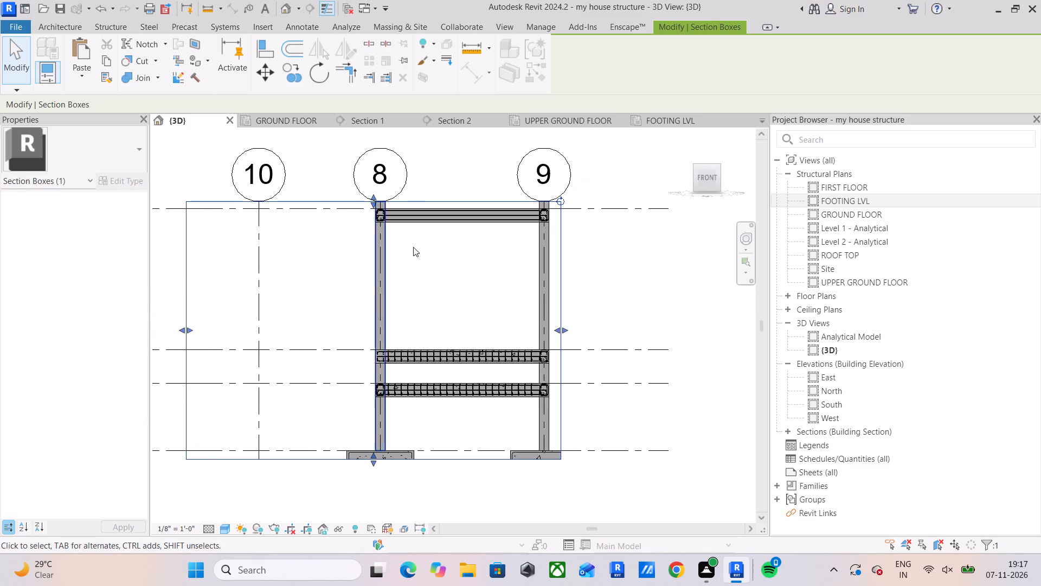
pyautogui.scroll(5, 409, 236)
pyautogui.moveTo(387, 251); pyautogui.dragTo(368, 303, button='middle')
pyautogui.scroll(1, 373, 302)
pyautogui.moveTo(374, 300); pyautogui.dragTo(338, 114, button='middle')
pyautogui.scroll(4, 388, 467)
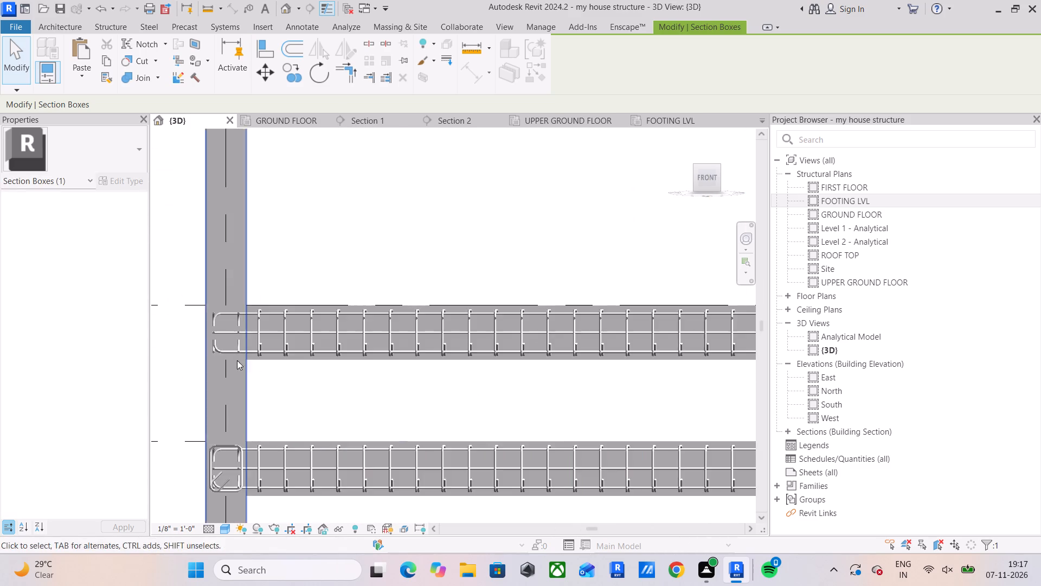
pyautogui.scroll(5, 216, 347)
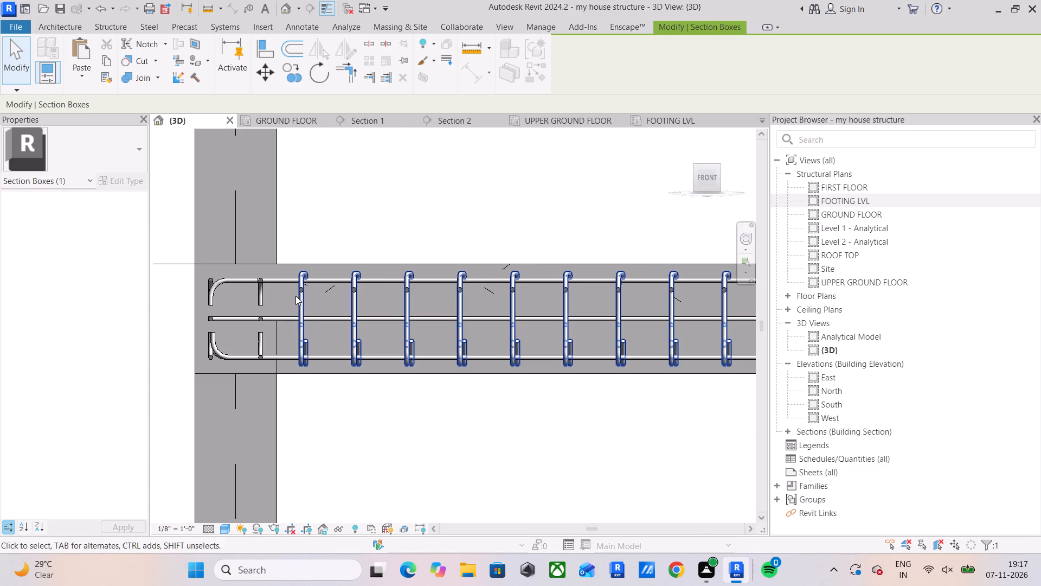
pyautogui.click(295, 296)
pyautogui.click(286, 75)
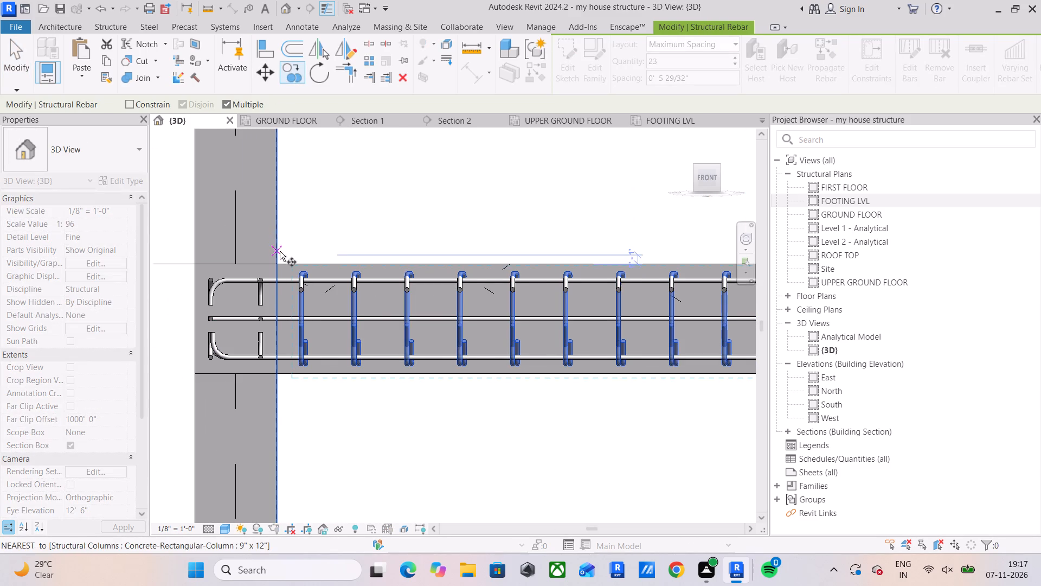
pyautogui.click(280, 262)
pyautogui.scroll(-10, 286, 211)
pyautogui.moveTo(294, 215); pyautogui.dragTo(324, 585, button='middle')
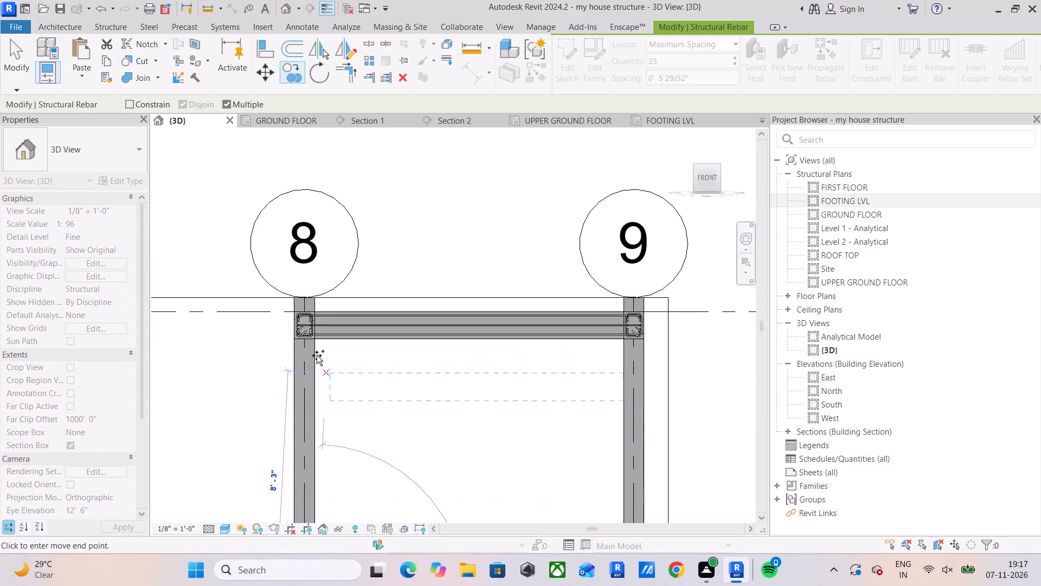
pyautogui.scroll(11, 287, 307)
pyautogui.click(298, 303)
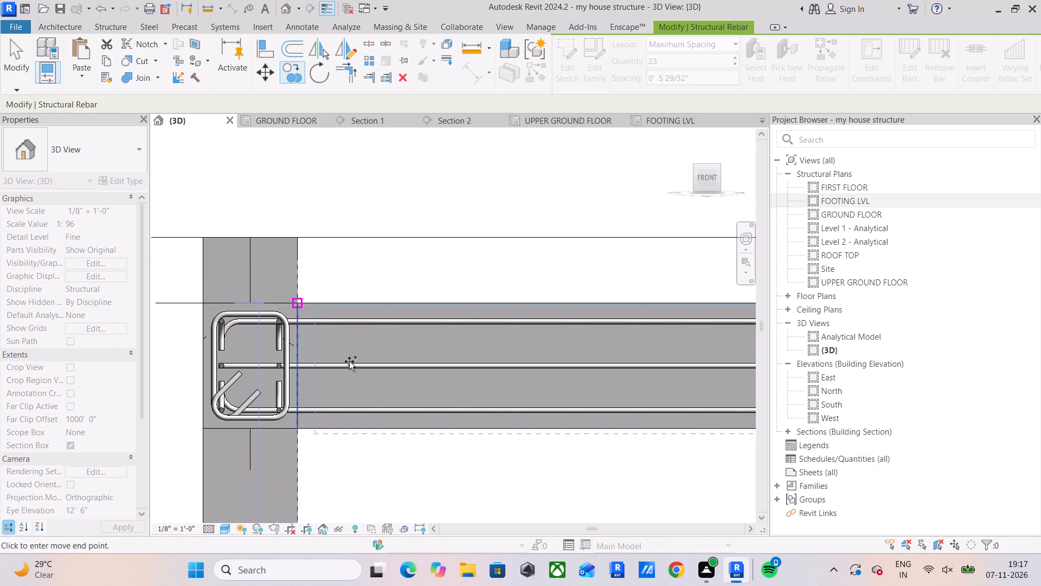
pyautogui.scroll(-2, 366, 396)
pyautogui.click(10, 59)
# Examine the stirrups along the first-floor 8–9 beam and the reinforcement at its grid 8 and 9 columns.
pyautogui.scroll(-2, 448, 336)
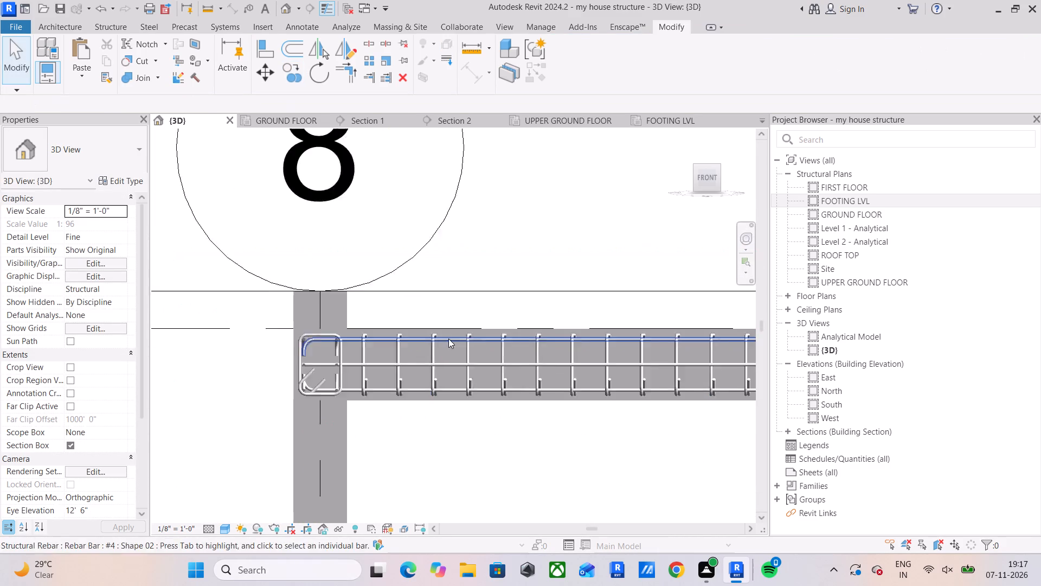
pyautogui.scroll(-1, 448, 339)
pyautogui.moveTo(441, 353); pyautogui.dragTo(426, 382, button='middle')
pyautogui.scroll(6, 349, 407)
pyautogui.scroll(3, 318, 328)
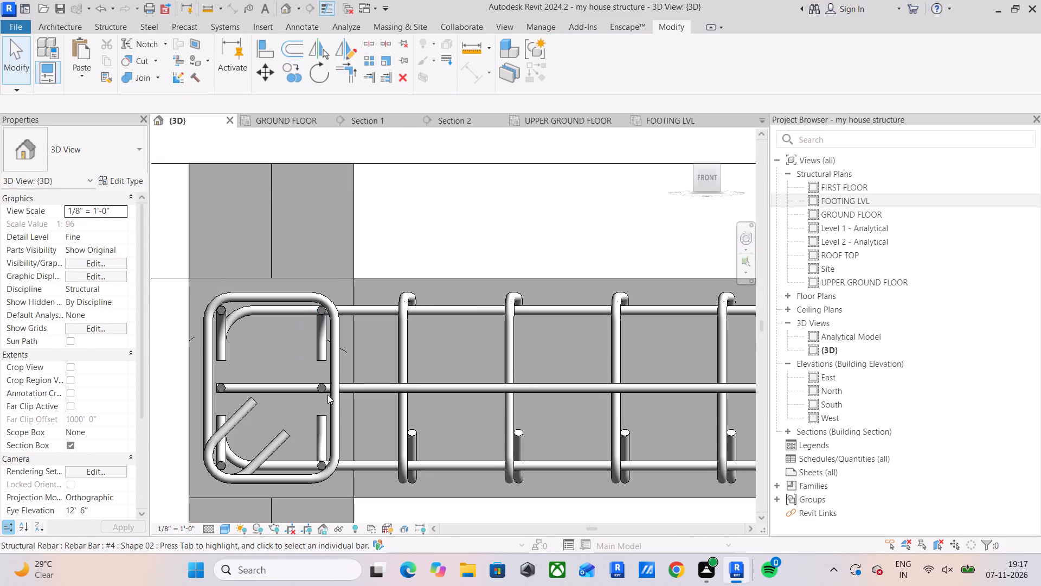
pyautogui.moveTo(340, 448); pyautogui.dragTo(267, 323, button='middle')
pyautogui.scroll(1, 267, 323)
pyautogui.scroll(-5, 329, 429)
pyautogui.scroll(-9, 395, 448)
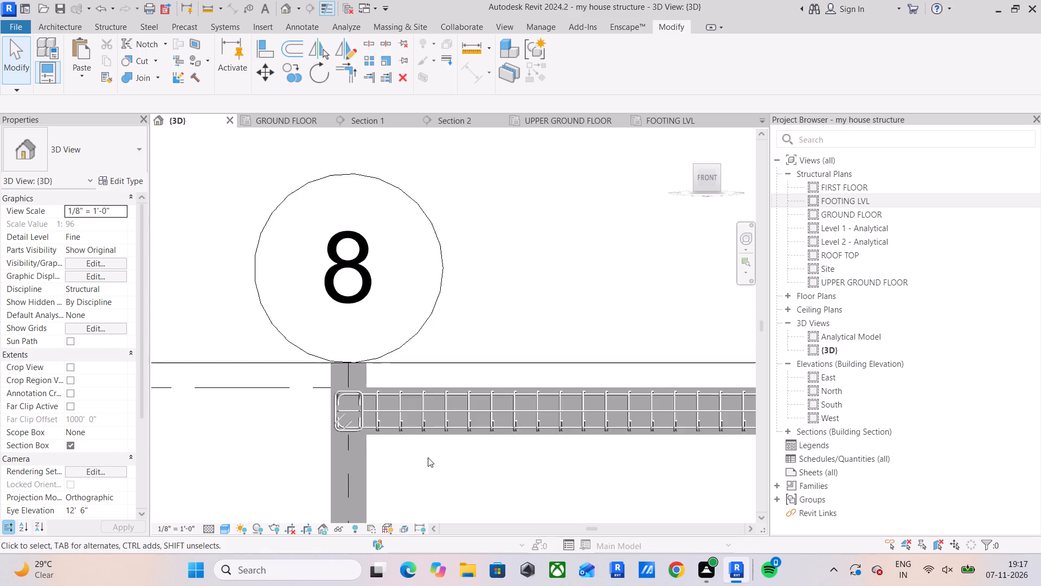
pyautogui.scroll(-1, 428, 457)
pyautogui.moveTo(504, 457); pyautogui.dragTo(291, 377, button='middle')
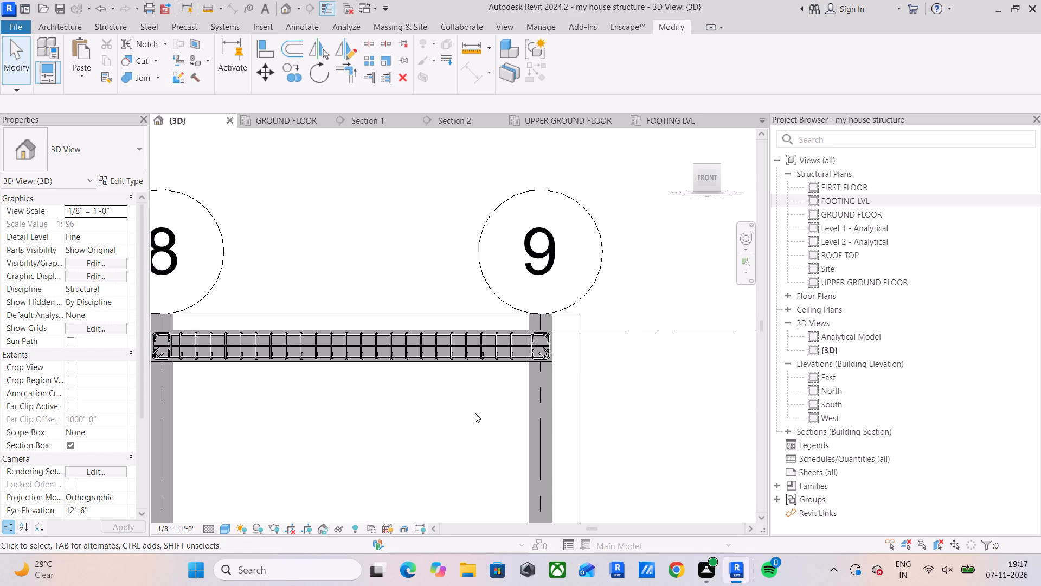
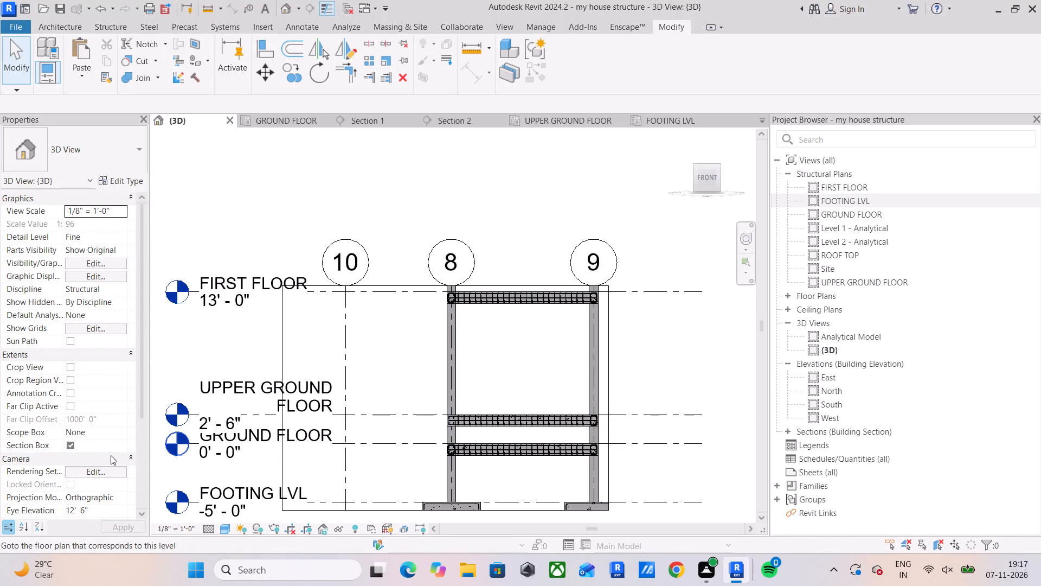
# Turn off the section box and look over the beam reinforcement across the whole structure.
pyautogui.click(69, 443)
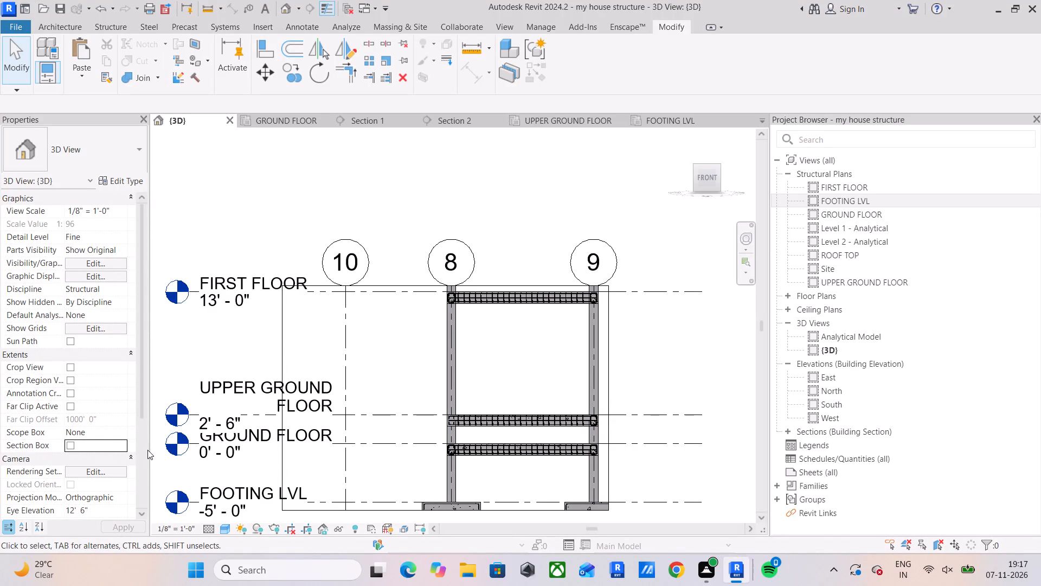
pyautogui.keyDown('shift'); pyautogui.moveTo(322, 437); pyautogui.dragTo(401, 464, button='middle'); pyautogui.keyUp('shift')
pyautogui.moveTo(401, 462); pyautogui.dragTo(234, 467, button='middle')
pyautogui.moveTo(427, 435); pyautogui.dragTo(345, 322, button='middle')
pyautogui.scroll(4, 393, 399)
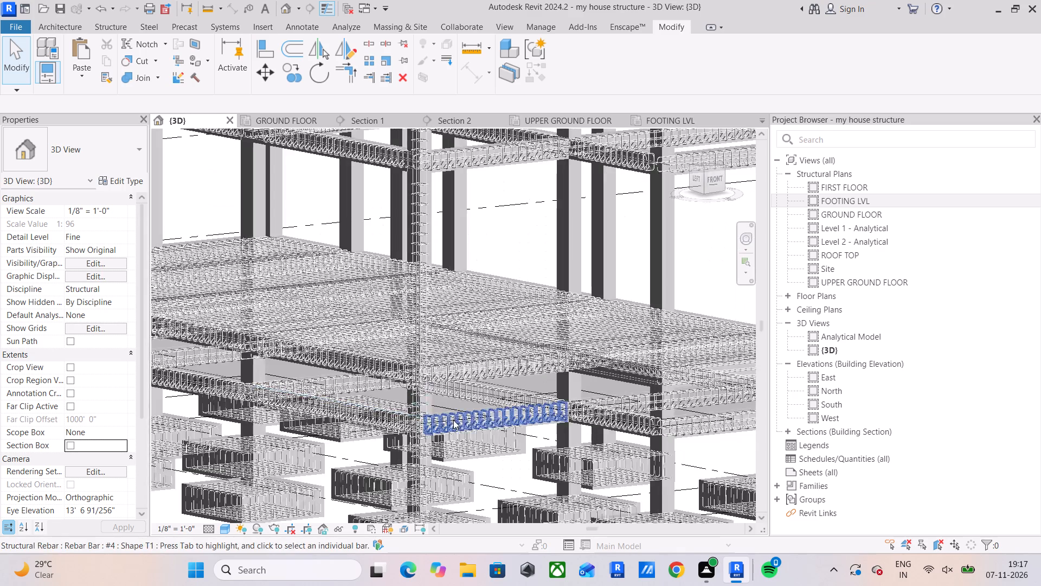
pyautogui.keyDown('shift'); pyautogui.moveTo(454, 422); pyautogui.dragTo(449, 443, button='middle'); pyautogui.keyUp('shift')
pyautogui.moveTo(576, 391); pyautogui.dragTo(541, 476, button='middle')
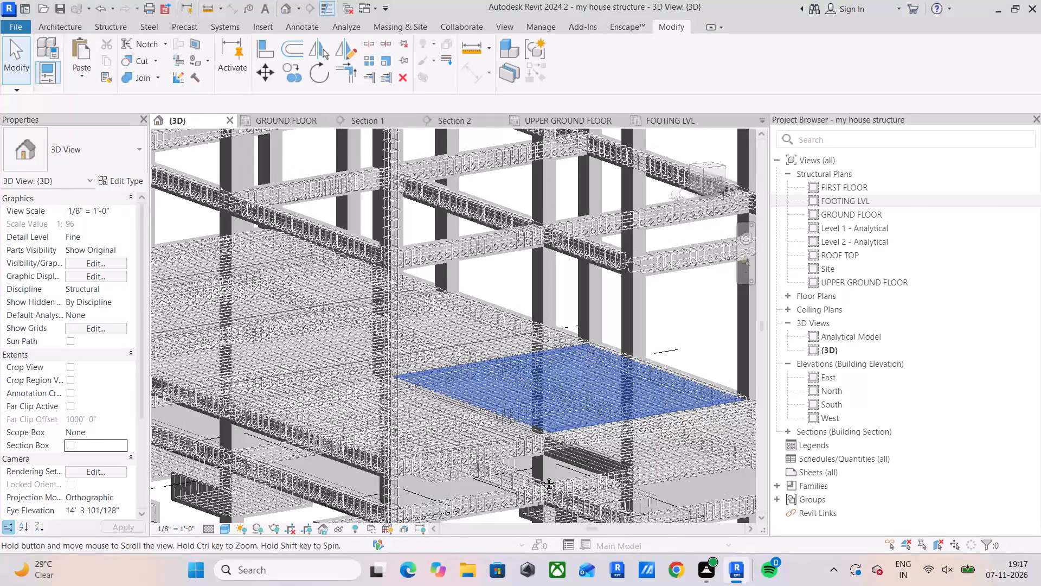
pyautogui.moveTo(541, 476); pyautogui.dragTo(531, 504, button='middle')
pyautogui.scroll(-2, 560, 454)
pyautogui.keyDown('shift'); pyautogui.moveTo(376, 435); pyautogui.dragTo(531, 447, button='middle'); pyautogui.keyUp('shift')
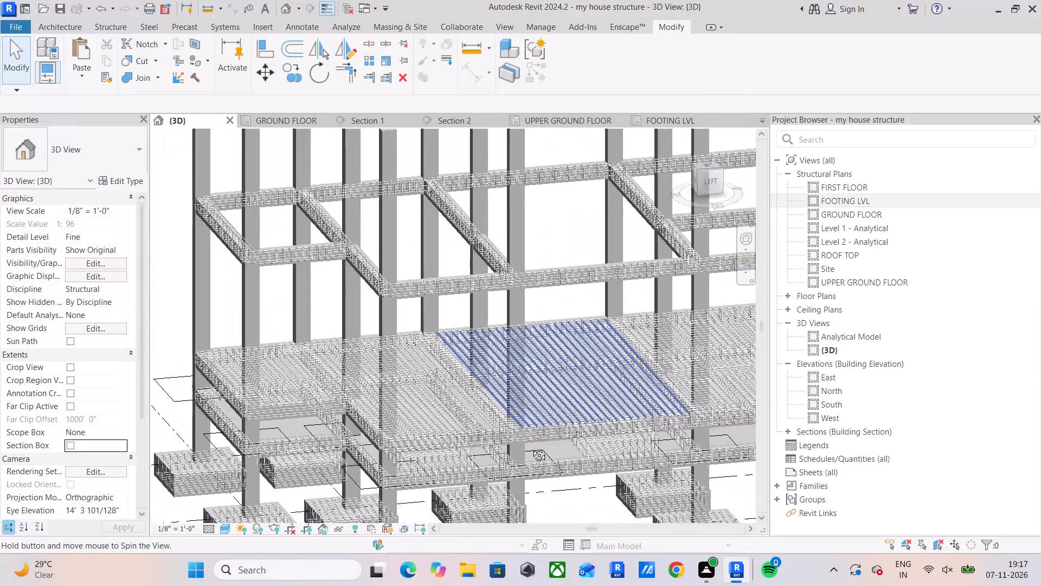
pyautogui.keyDown('shift'); pyautogui.moveTo(531, 447); pyautogui.dragTo(531, 447, button='middle'); pyautogui.keyUp('shift')
# Isolate and delete the stray straight #4 bar floating beside the first-floor end beam, outside its concrete.
pyautogui.scroll(5, 209, 254)
pyautogui.moveTo(246, 294); pyautogui.dragTo(289, 416, button='middle')
pyautogui.scroll(3, 309, 314)
pyautogui.keyDown('shift'); pyautogui.moveTo(288, 330); pyautogui.dragTo(287, 355, button='middle'); pyautogui.keyUp('shift')
pyautogui.scroll(5, 324, 430)
pyautogui.click(400, 415)
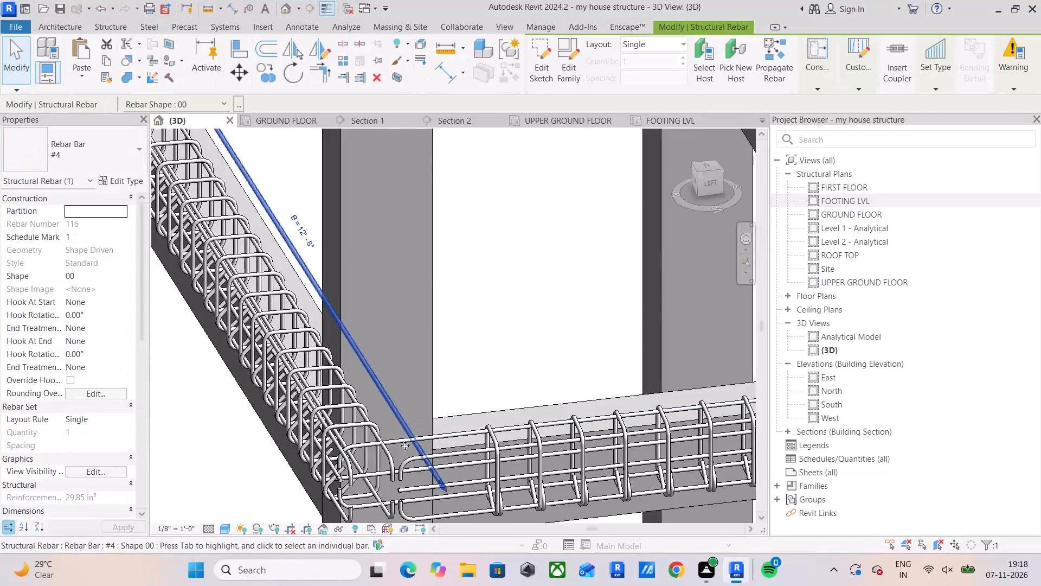
pyautogui.keyDown('shift'); pyautogui.moveTo(402, 456); pyautogui.dragTo(362, 400, button='middle'); pyautogui.keyUp('shift')
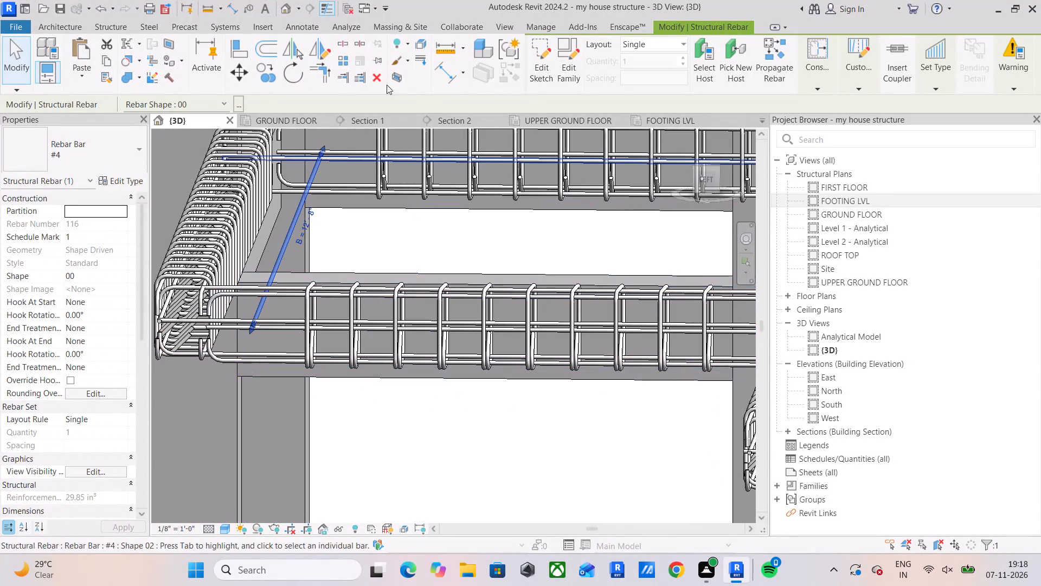
pyautogui.click(402, 77)
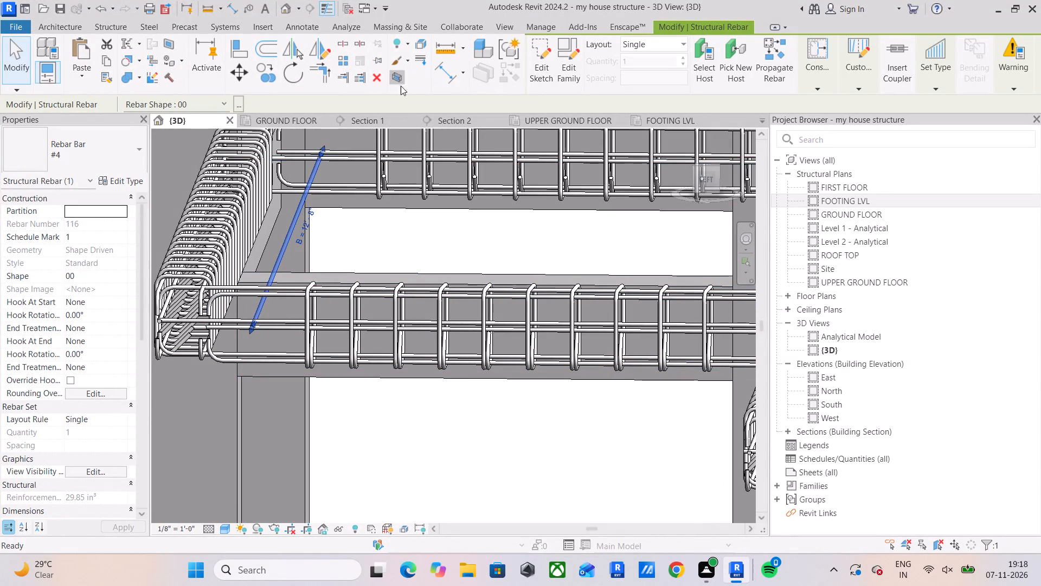
pyautogui.scroll(5, 457, 354)
pyautogui.moveTo(451, 375); pyautogui.dragTo(458, 413, button='middle')
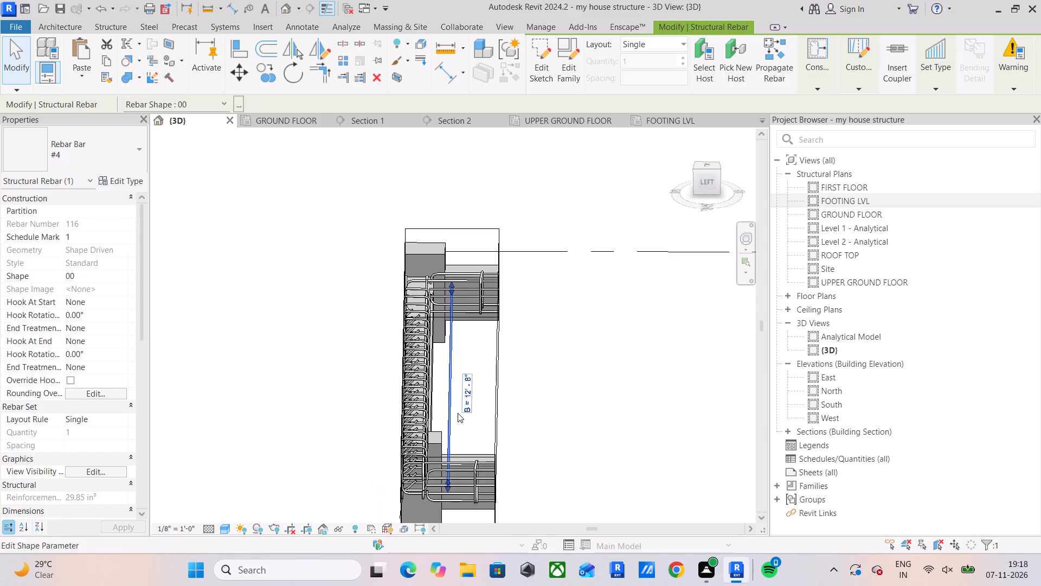
pyautogui.scroll(4, 436, 390)
pyautogui.press('Delete')
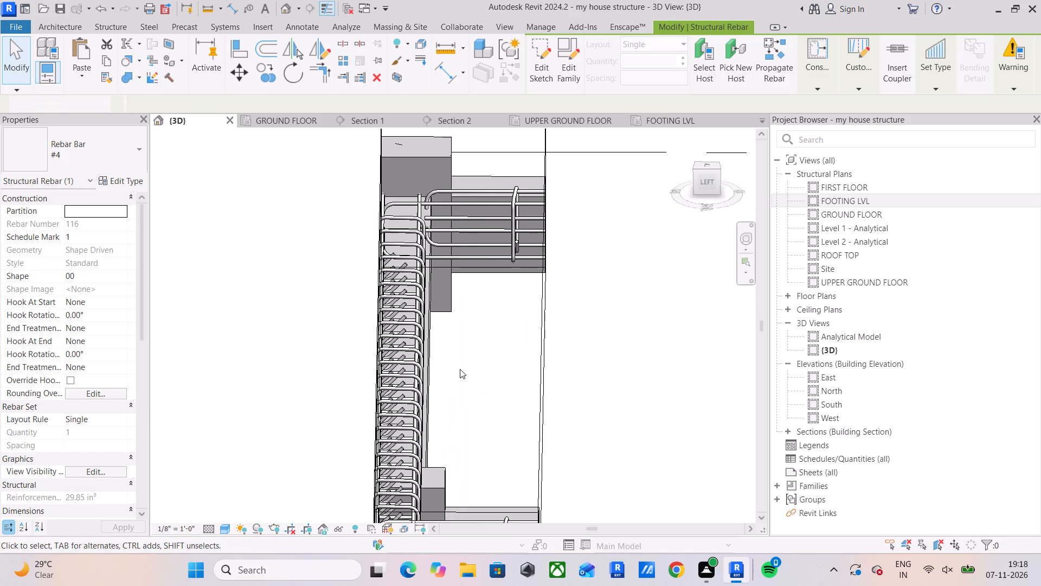
# Mirror a copy of the first-floor end beam's mid-height straight bar across the beam's centreline in the top view.
pyautogui.keyDown('shift'); pyautogui.scroll(1, 459, 373); pyautogui.keyUp('shift')
pyautogui.keyDown('shift'); pyautogui.moveTo(459, 373); pyautogui.dragTo(438, 305, button='middle'); pyautogui.keyUp('shift')
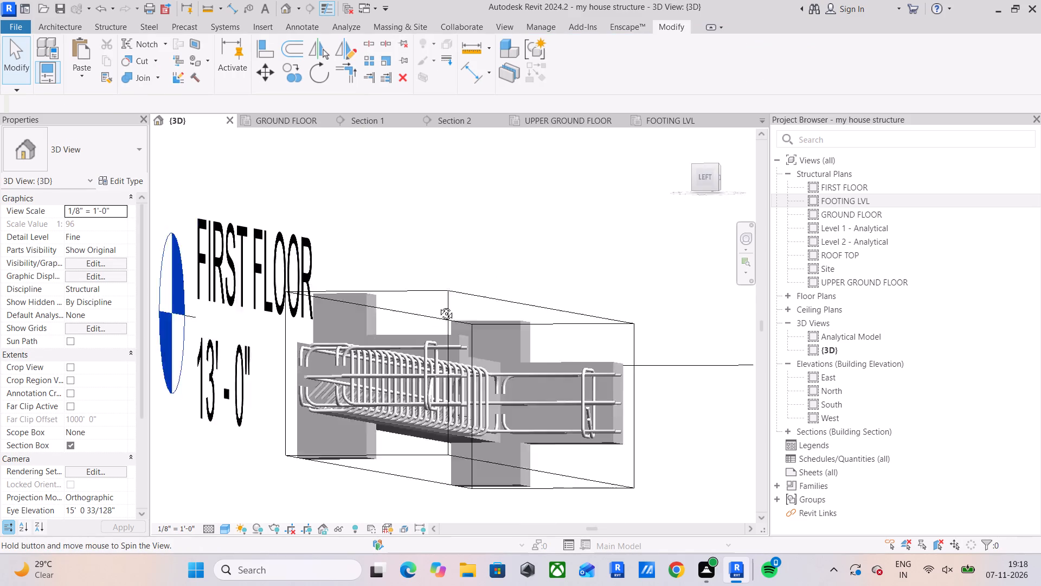
pyautogui.keyDown('shift'); pyautogui.moveTo(438, 305); pyautogui.dragTo(438, 310, button='middle'); pyautogui.keyUp('shift')
pyautogui.scroll(10, 320, 377)
pyautogui.keyDown('shift'); pyautogui.moveTo(313, 437); pyautogui.dragTo(319, 471, button='middle'); pyautogui.keyUp('shift')
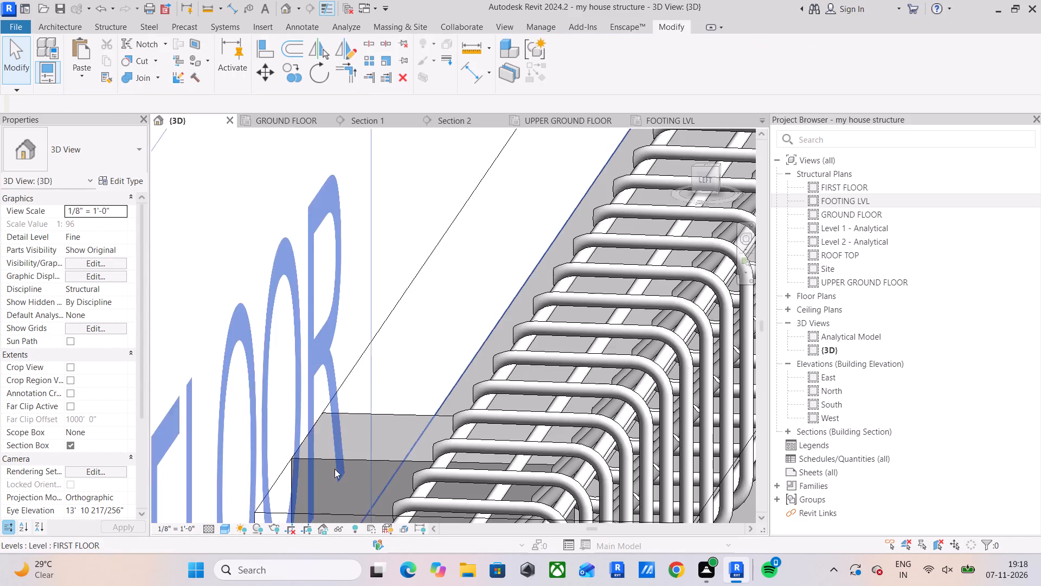
pyautogui.moveTo(354, 455); pyautogui.dragTo(301, 250, button='middle')
pyautogui.moveTo(318, 317); pyautogui.dragTo(291, 118, button='middle')
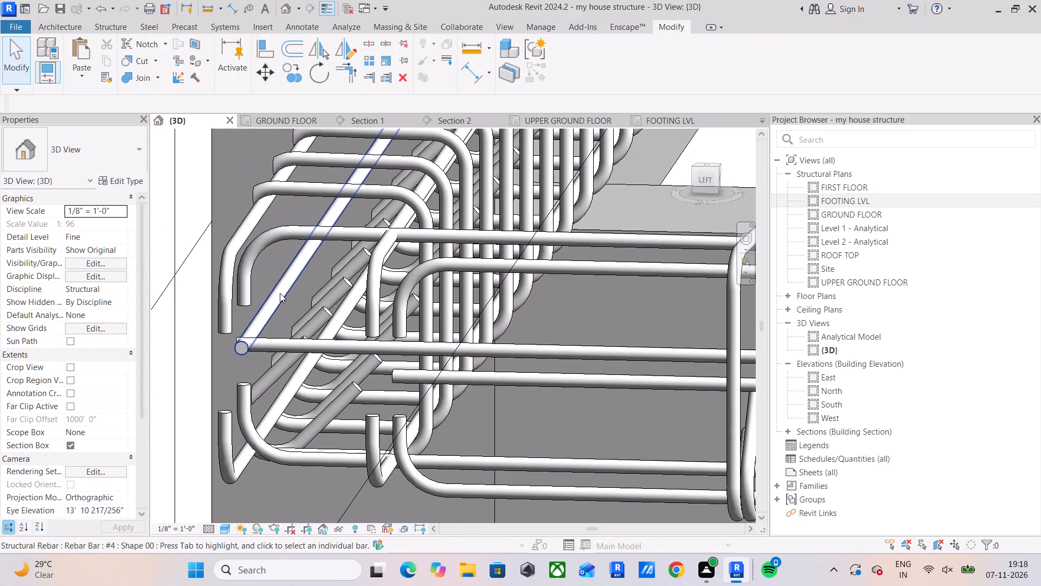
pyautogui.click(280, 293)
pyautogui.moveTo(703, 186); pyautogui.dragTo(711, 208)
pyautogui.click(712, 169)
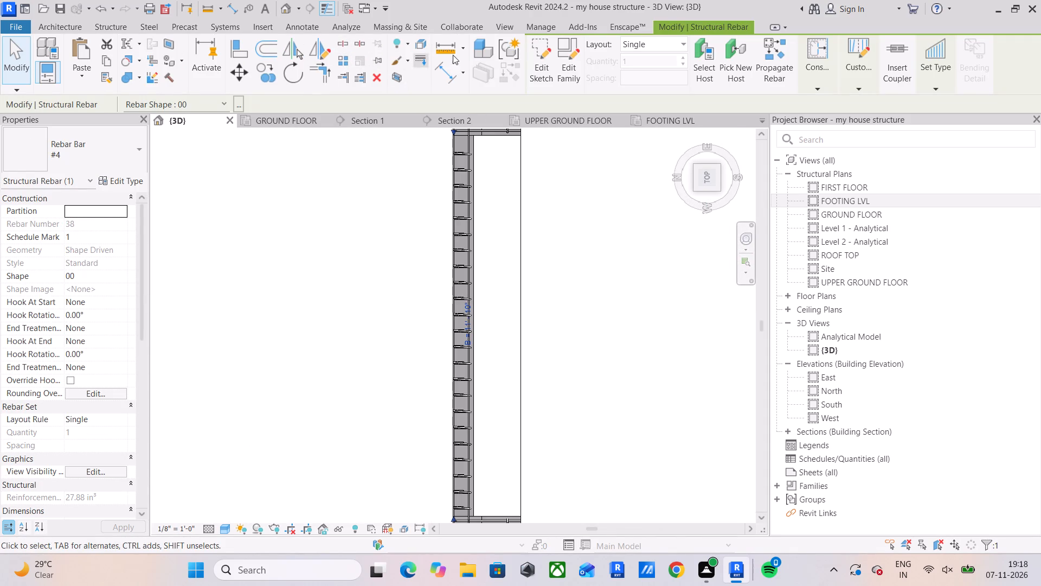
pyautogui.moveTo(318, 50); pyautogui.dragTo(325, 57)
pyautogui.scroll(12, 473, 300)
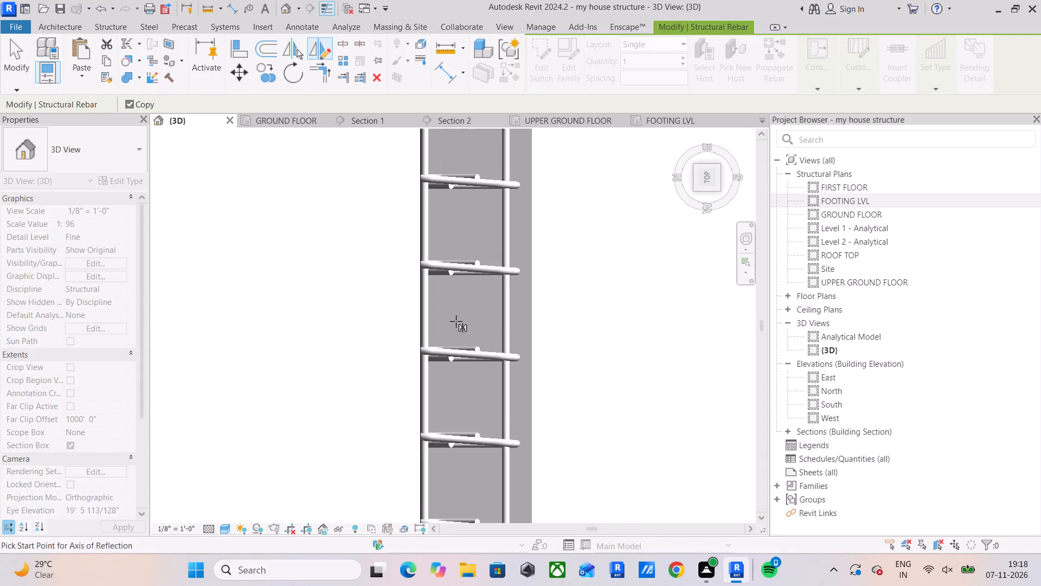
pyautogui.moveTo(465, 316); pyautogui.dragTo(464, 308)
pyautogui.click(464, 290)
pyautogui.press('Escape')
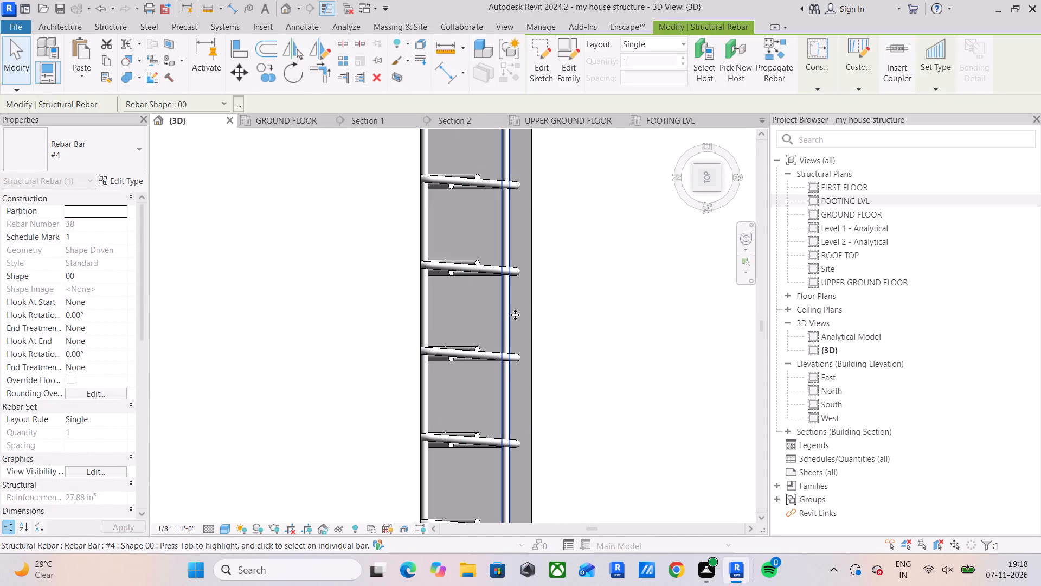
pyautogui.press('Escape')
pyautogui.press('Escape')
# Examine the first-floor end beam's longitudinal bars and stirrups from its side and at both column ends.
pyautogui.scroll(-4, 532, 320)
pyautogui.keyDown('shift'); pyautogui.moveTo(541, 347); pyautogui.dragTo(469, 125, button='middle'); pyautogui.keyUp('shift')
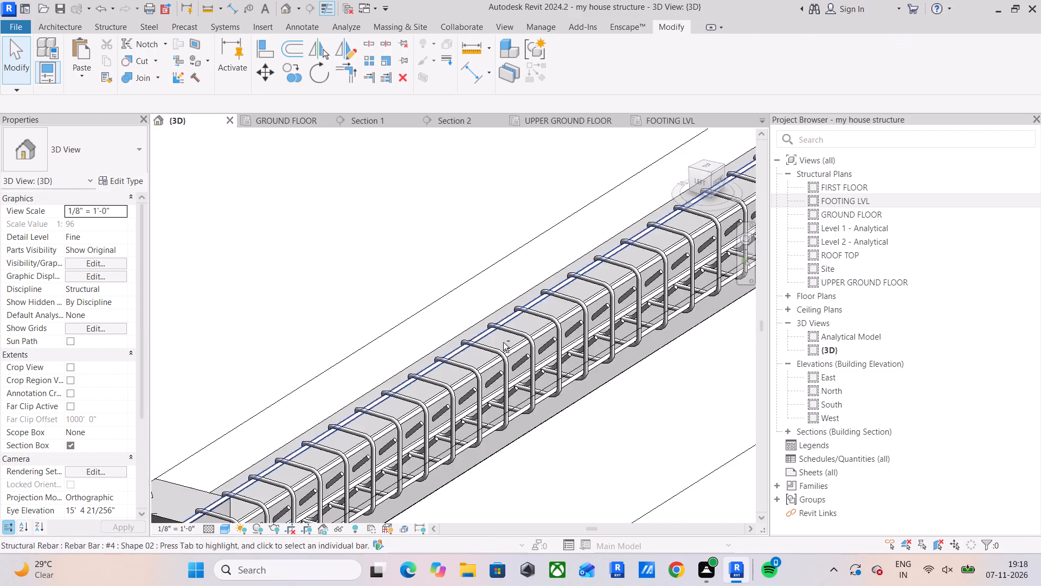
pyautogui.keyDown('shift'); pyautogui.moveTo(507, 365); pyautogui.dragTo(512, 286, button='middle'); pyautogui.keyUp('shift')
pyautogui.moveTo(515, 339); pyautogui.dragTo(506, 240, button='middle')
pyautogui.keyDown('shift'); pyautogui.moveTo(188, 303); pyautogui.dragTo(195, 303, button='middle'); pyautogui.keyUp('shift')
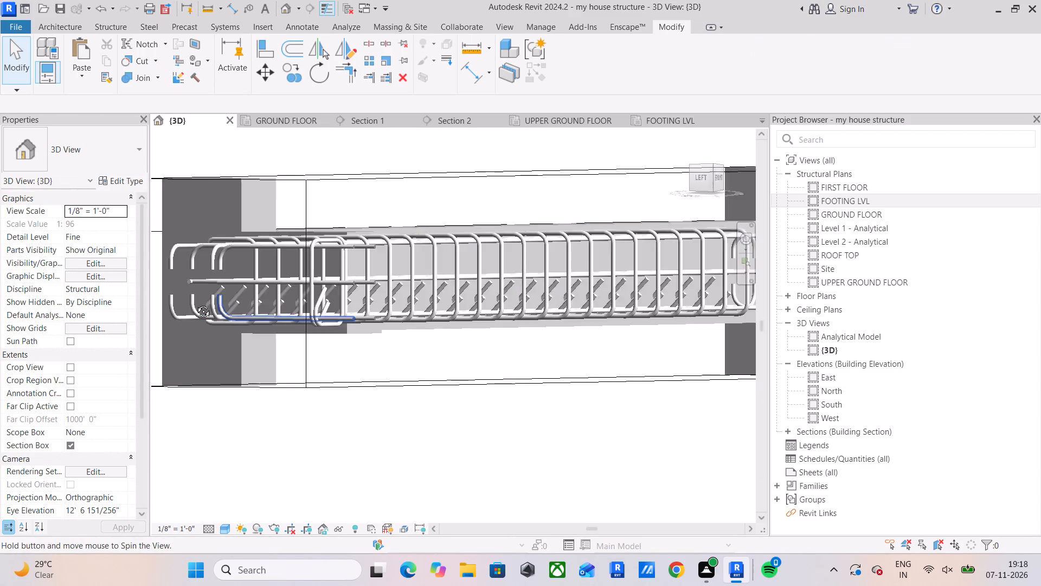
pyautogui.keyDown('shift'); pyautogui.moveTo(195, 303); pyautogui.dragTo(317, 323, button='middle'); pyautogui.keyUp('shift')
pyautogui.moveTo(367, 329); pyautogui.dragTo(261, 393, button='middle')
pyautogui.scroll(-4, 347, 348)
pyautogui.moveTo(398, 368); pyautogui.dragTo(301, 349, button='middle')
pyautogui.scroll(4, 479, 361)
pyautogui.scroll(-6, 482, 304)
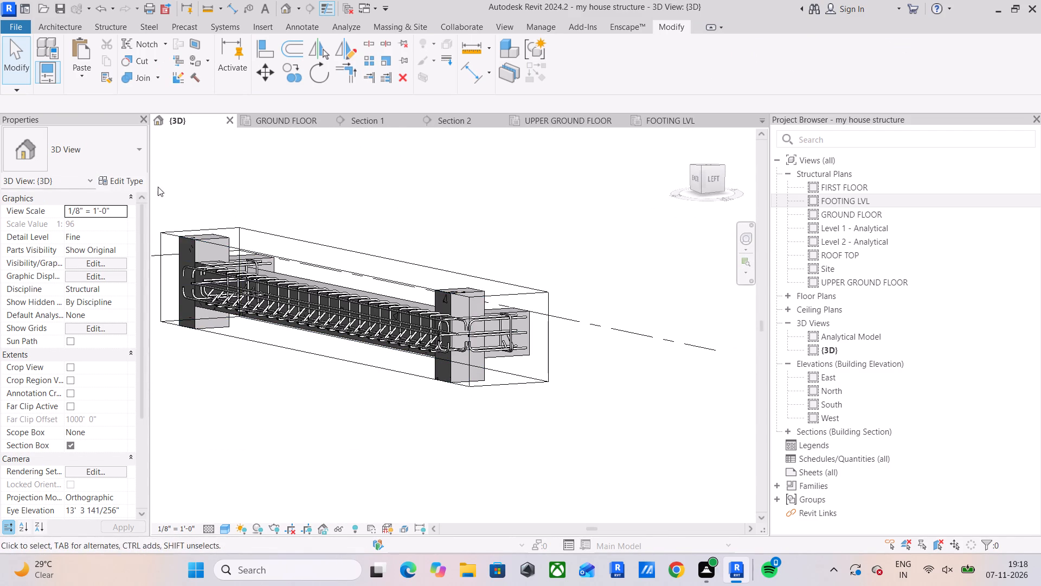
# Turn off the section box, then isolate the first-floor 6–11 beam around its hooked top bar and view it from the left.
pyautogui.click(70, 447)
pyautogui.scroll(-3, 299, 361)
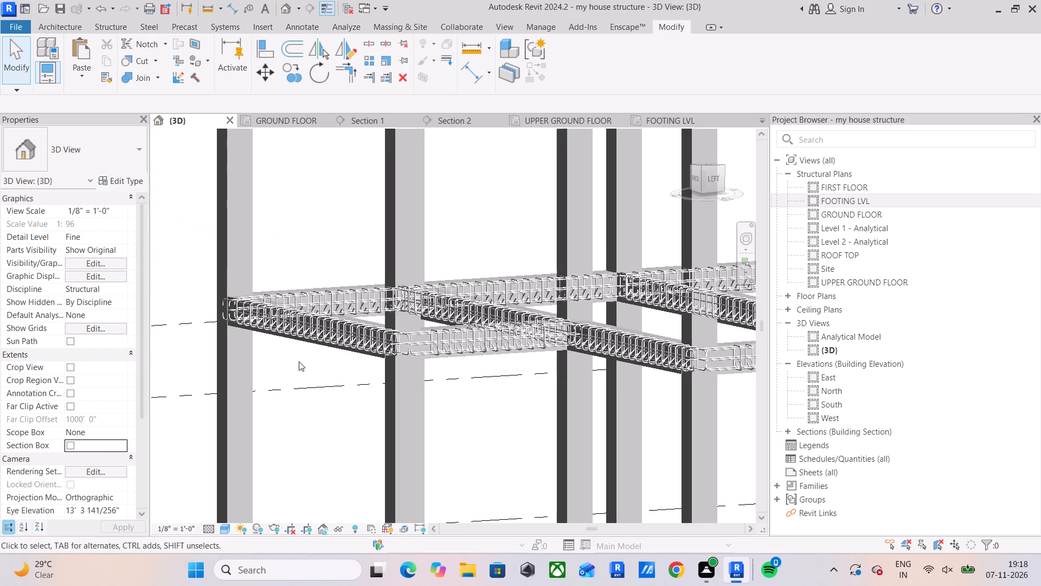
pyautogui.scroll(-1, 363, 381)
pyautogui.keyDown('shift'); pyautogui.moveTo(387, 385); pyautogui.dragTo(374, 453, button='middle'); pyautogui.keyUp('shift')
pyautogui.moveTo(400, 423); pyautogui.dragTo(317, 398, button='middle')
pyautogui.scroll(3, 369, 354)
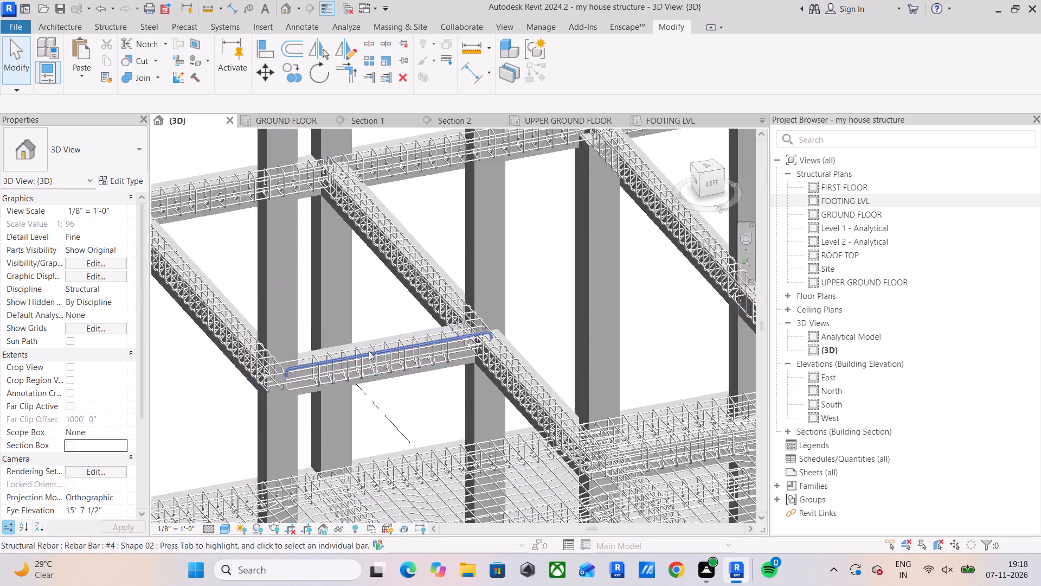
pyautogui.scroll(2, 369, 351)
pyautogui.scroll(3, 247, 380)
pyautogui.click(255, 373)
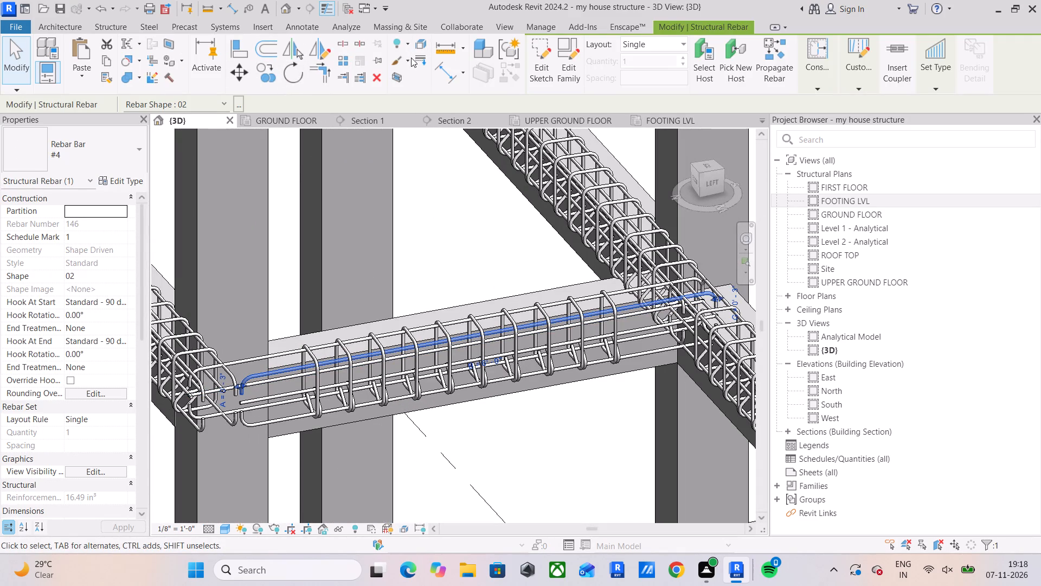
pyautogui.click(390, 79)
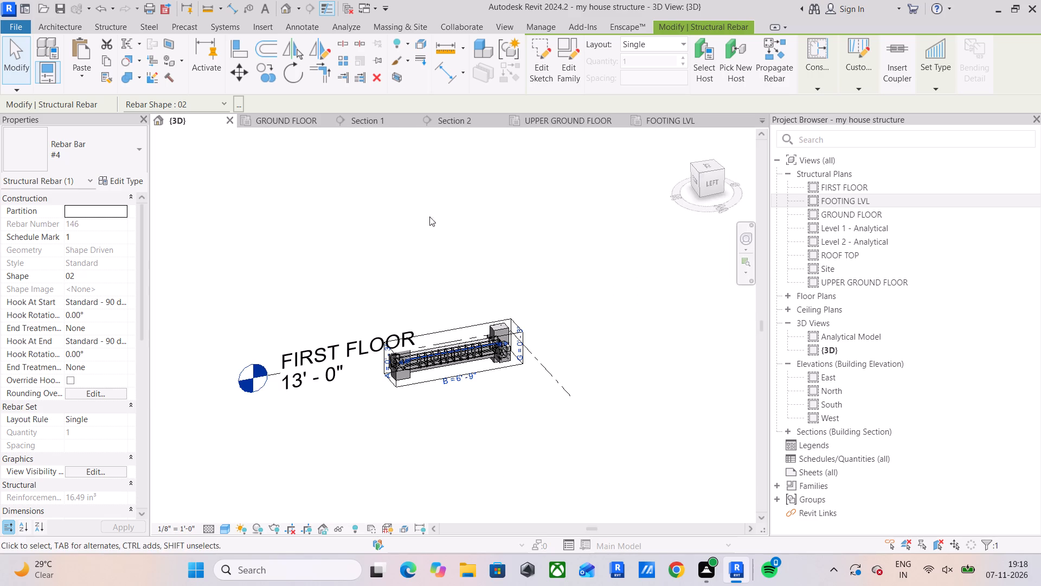
pyautogui.click(712, 177)
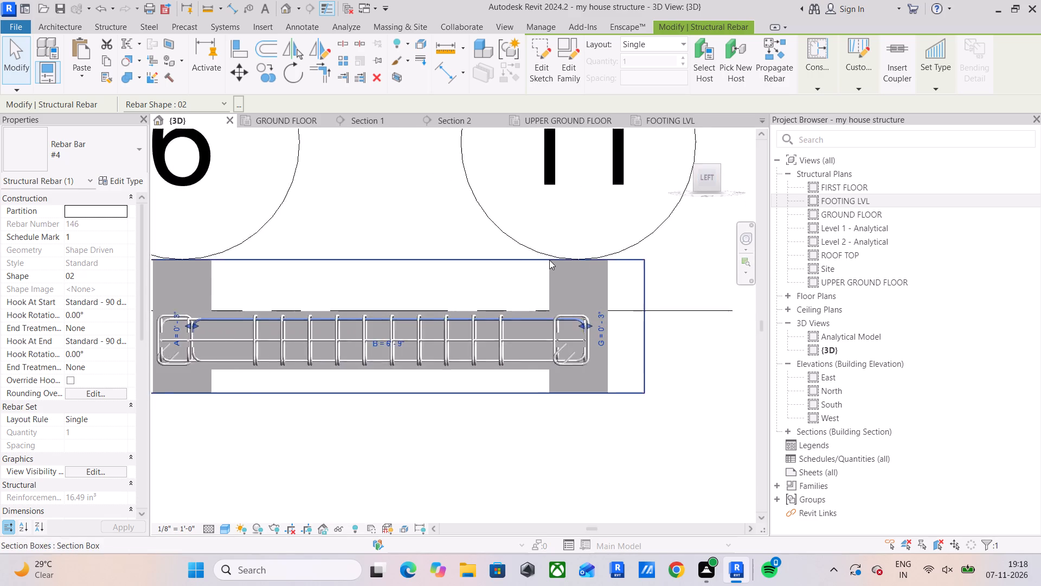
# Extend the section box downward from the first-floor 6–11 beam to include the footing level.
pyautogui.scroll(-5, 549, 260)
pyautogui.scroll(-5, 457, 358)
pyautogui.click(487, 362)
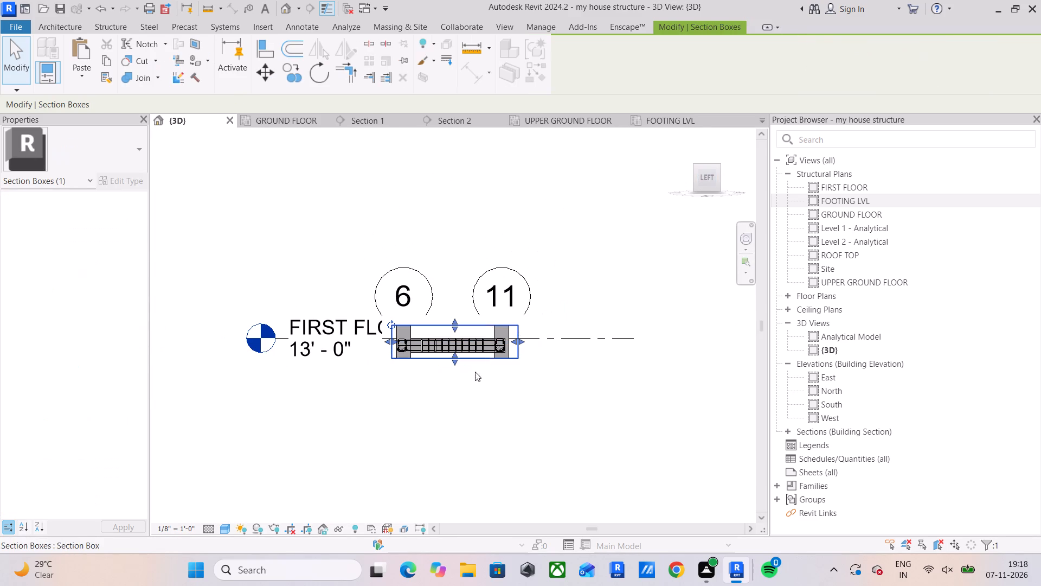
pyautogui.moveTo(454, 366); pyautogui.dragTo(454, 515)
pyautogui.scroll(-4, 457, 463)
pyautogui.moveTo(458, 455); pyautogui.dragTo(464, 335, button='middle')
pyautogui.scroll(4, 452, 388)
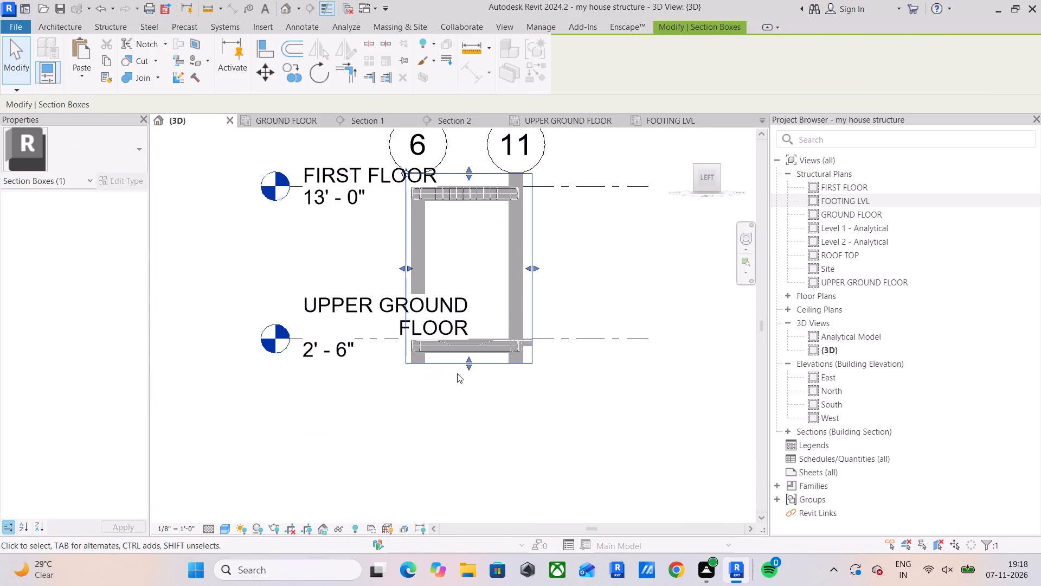
pyautogui.moveTo(465, 373); pyautogui.dragTo(464, 455)
pyautogui.scroll(5, 454, 376)
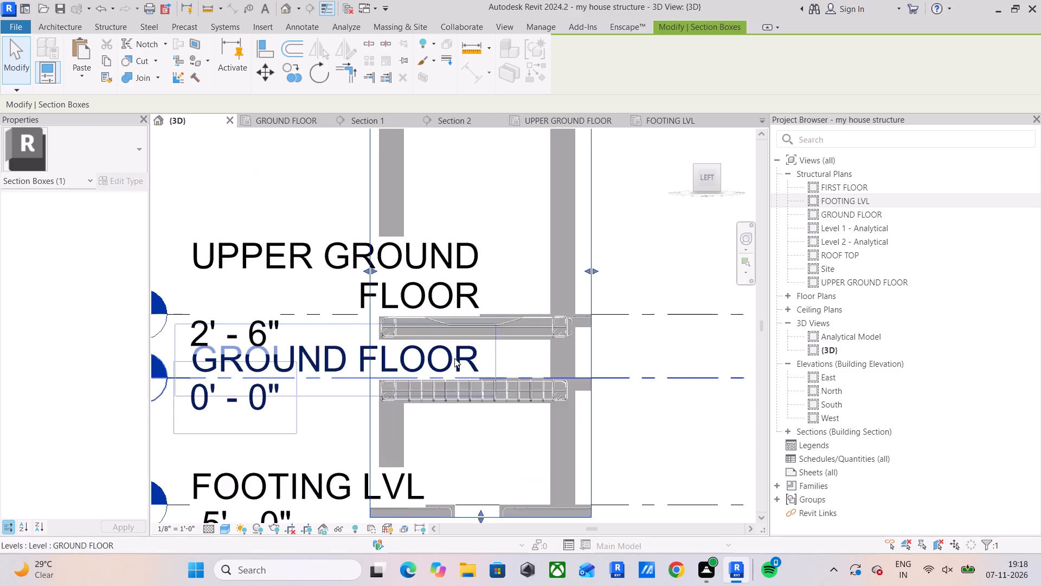
# Copy the ground-floor 6–11 beam's stirrup set to the upper-ground-floor beam, using the beam-top corner at the grid 6 column face as base point.
pyautogui.scroll(5, 454, 358)
pyautogui.click(385, 416)
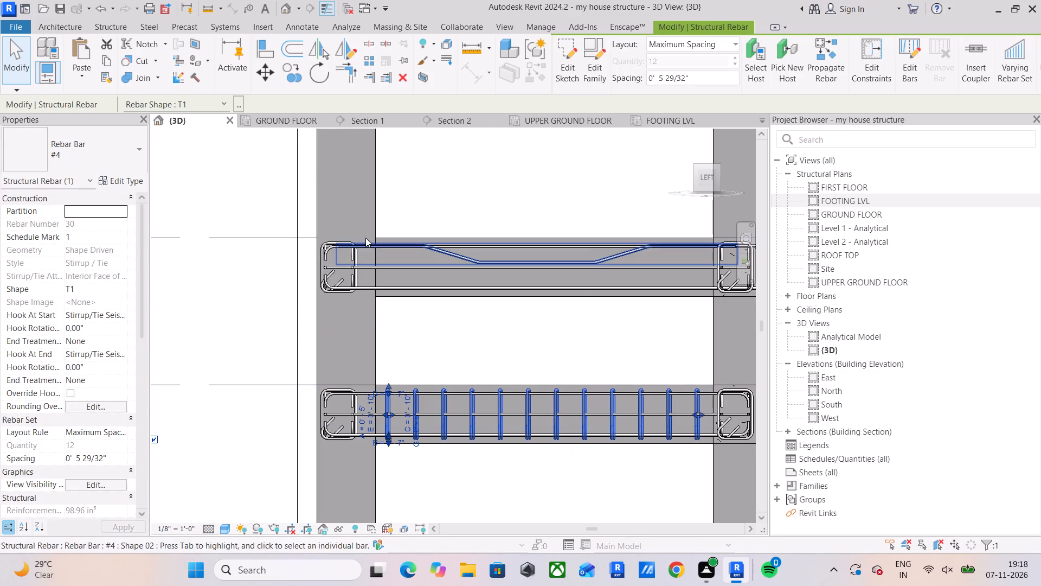
pyautogui.click(291, 69)
pyautogui.scroll(3, 353, 311)
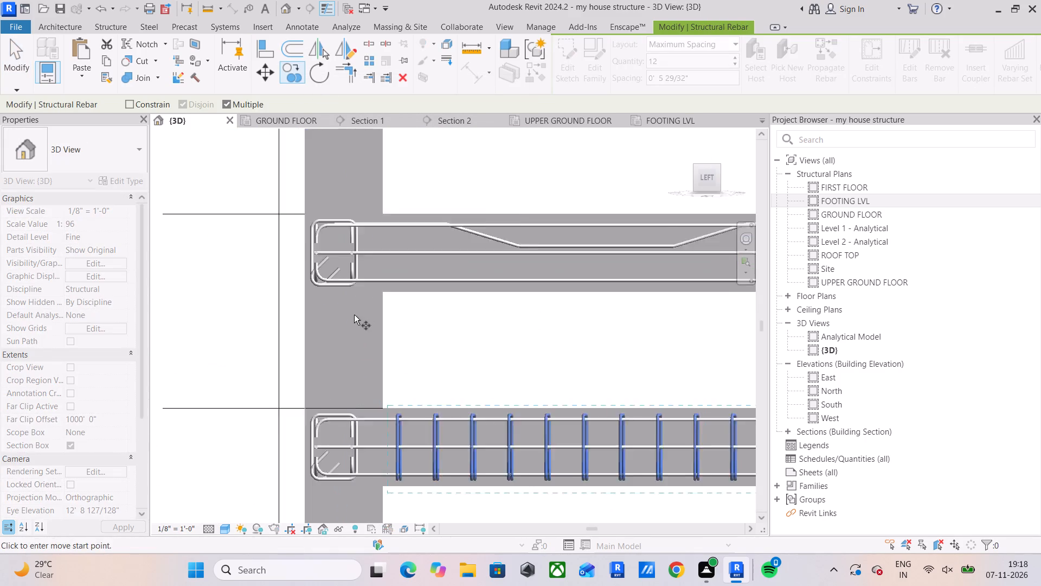
pyautogui.moveTo(389, 426); pyautogui.dragTo(394, 416)
pyautogui.click(385, 196)
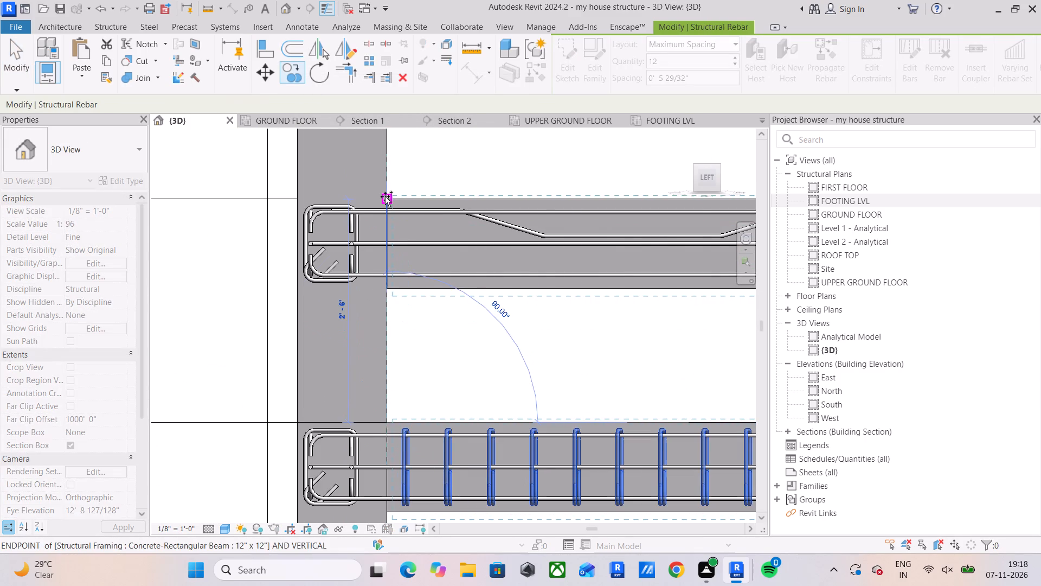
pyautogui.moveTo(385, 206); pyautogui.dragTo(298, 235, button='middle')
pyautogui.moveTo(311, 239); pyautogui.dragTo(294, 141, button='middle')
pyautogui.scroll(1, 294, 141)
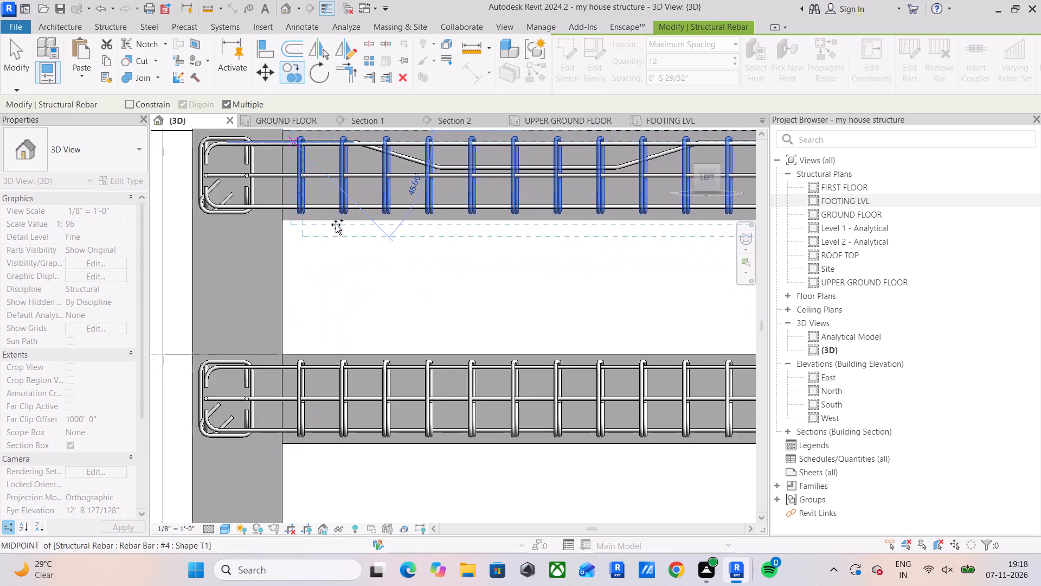
pyautogui.scroll(-4, 346, 238)
pyautogui.moveTo(435, 254); pyautogui.dragTo(279, 283, button='middle')
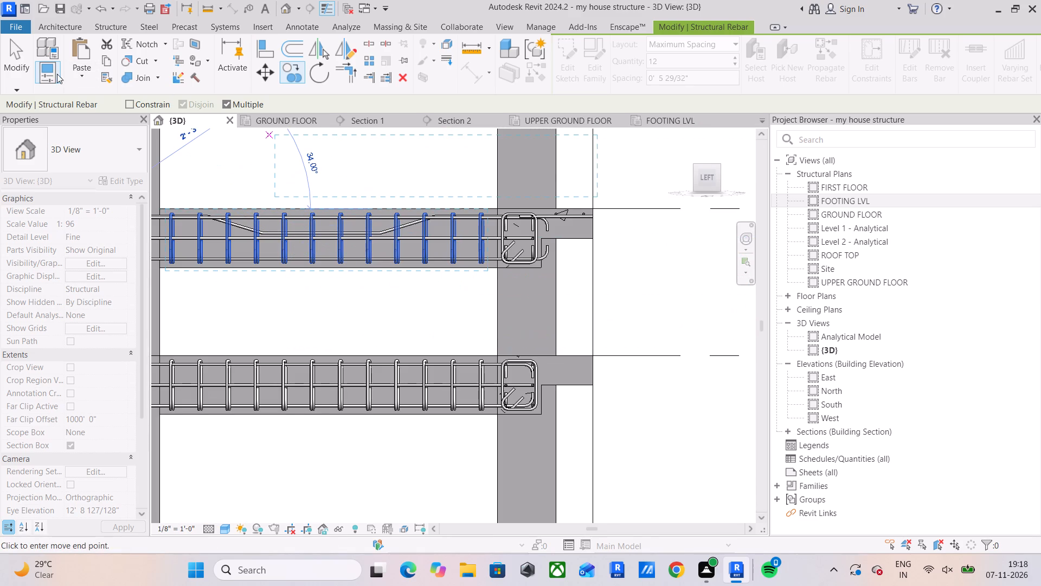
pyautogui.click(22, 59)
# Align the upper-ground-floor 6–11 beam's protruding hooked bars at the grid 11 column, first to the ground-floor beam's hook, then to the inner hook.
pyautogui.click(258, 50)
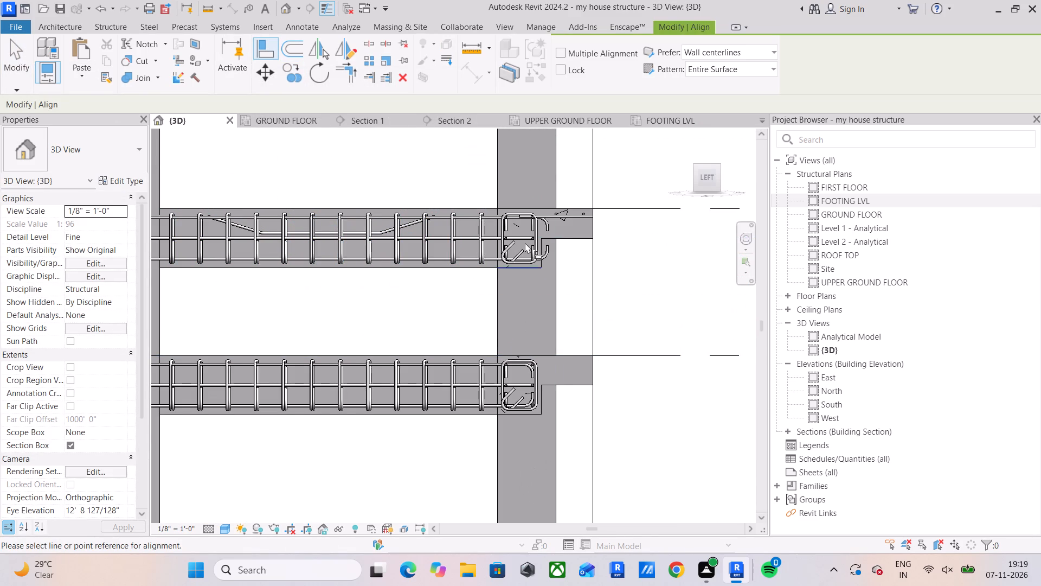
pyautogui.scroll(4, 535, 204)
pyautogui.scroll(1, 574, 435)
pyautogui.moveTo(575, 435); pyautogui.dragTo(545, 243, button='middle')
pyautogui.scroll(5, 462, 326)
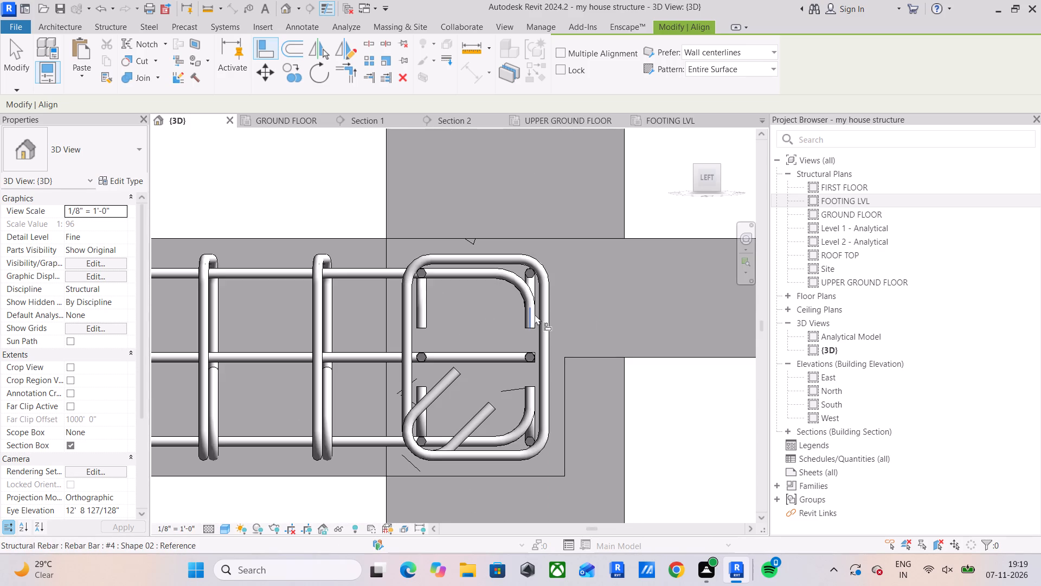
pyautogui.click(537, 311)
pyautogui.scroll(-4, 571, 275)
pyautogui.moveTo(574, 316); pyautogui.dragTo(575, 458, button='middle')
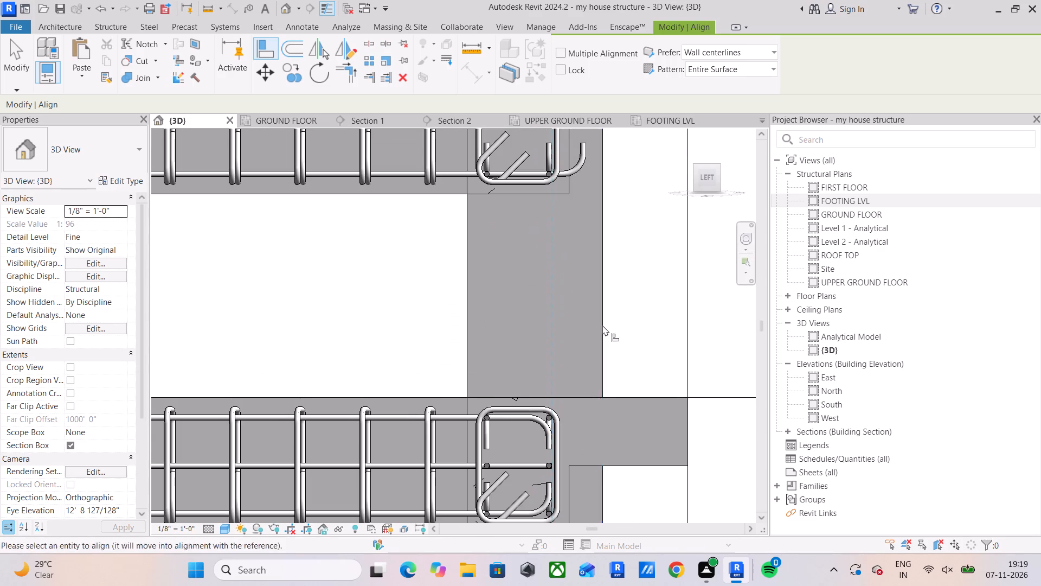
pyautogui.click(591, 154)
pyautogui.moveTo(543, 247); pyautogui.dragTo(549, 391, button='middle')
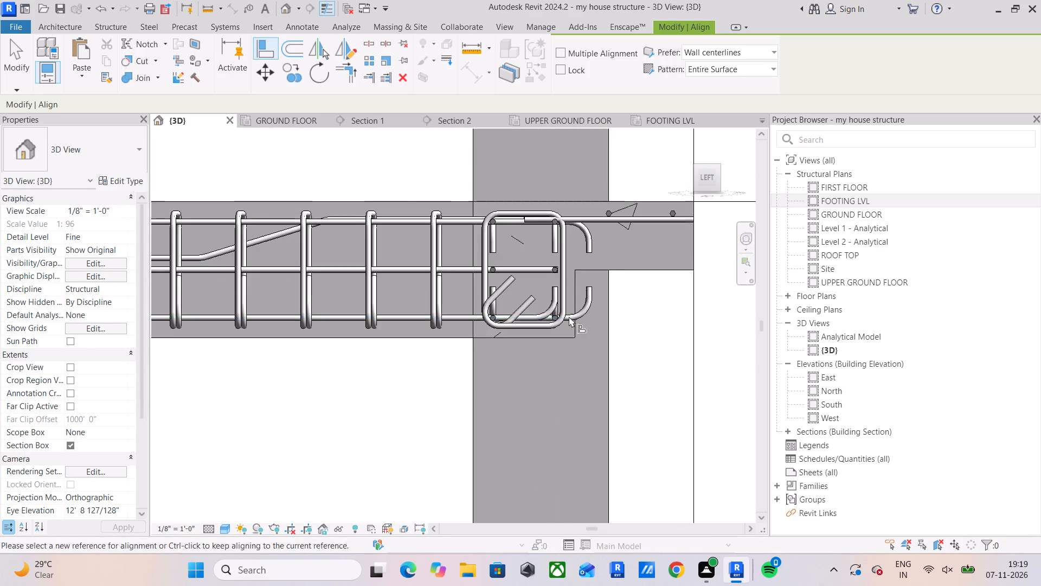
pyautogui.scroll(4, 574, 264)
pyautogui.click(547, 317)
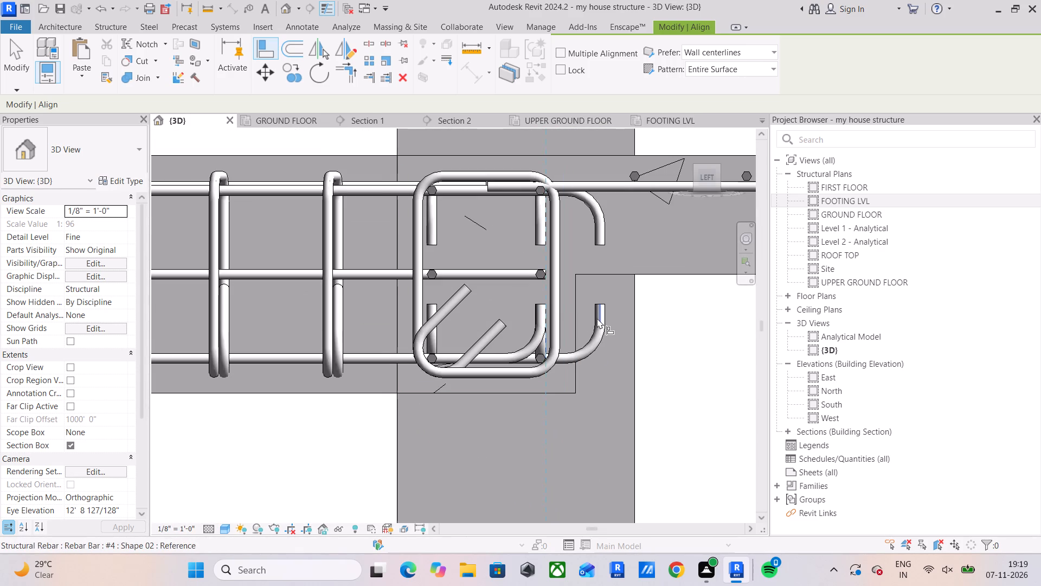
pyautogui.moveTo(603, 317); pyautogui.dragTo(598, 320)
pyautogui.moveTo(547, 319); pyautogui.dragTo(549, 314)
pyautogui.click(605, 220)
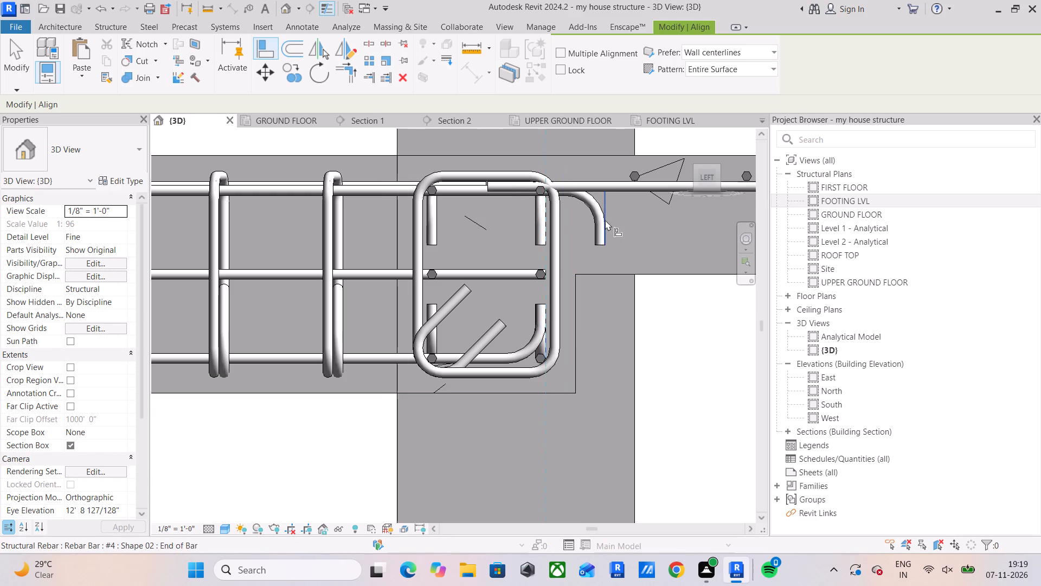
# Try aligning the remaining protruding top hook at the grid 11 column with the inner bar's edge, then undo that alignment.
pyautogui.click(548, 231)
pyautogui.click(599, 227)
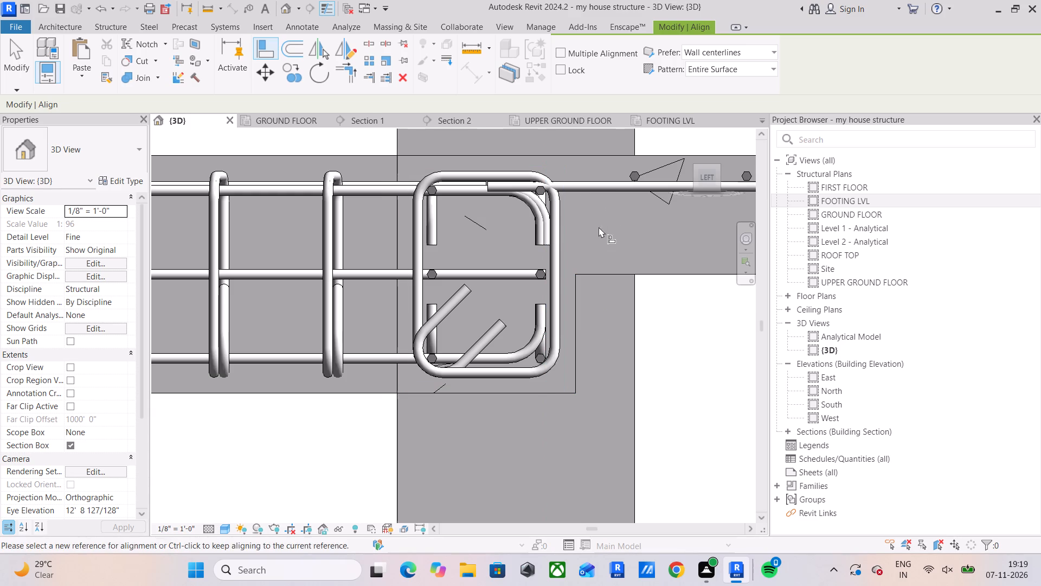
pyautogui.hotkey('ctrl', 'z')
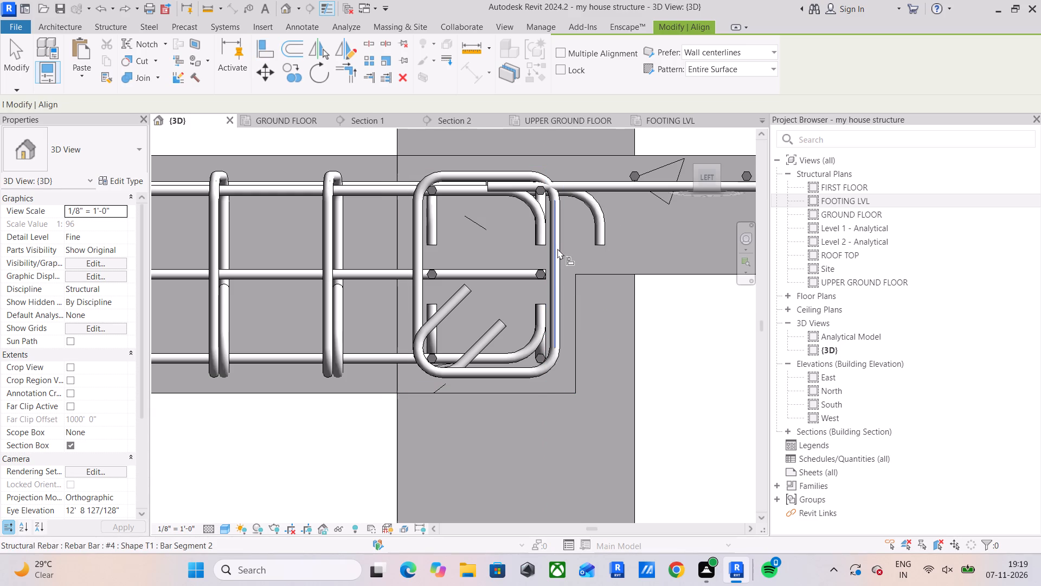
# Align the remaining protruding top hook of the upper-ground-floor beam with the inner top hook's outer edge at the grid 11 column.
pyautogui.scroll(4, 552, 239)
pyautogui.click(548, 238)
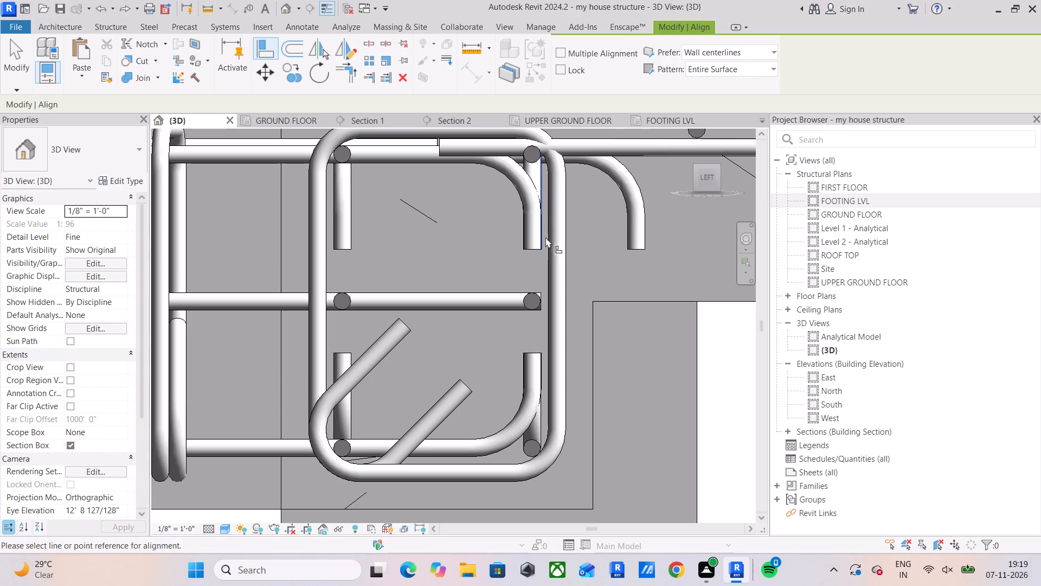
pyautogui.click(543, 238)
pyautogui.click(647, 234)
pyautogui.scroll(-9, 582, 237)
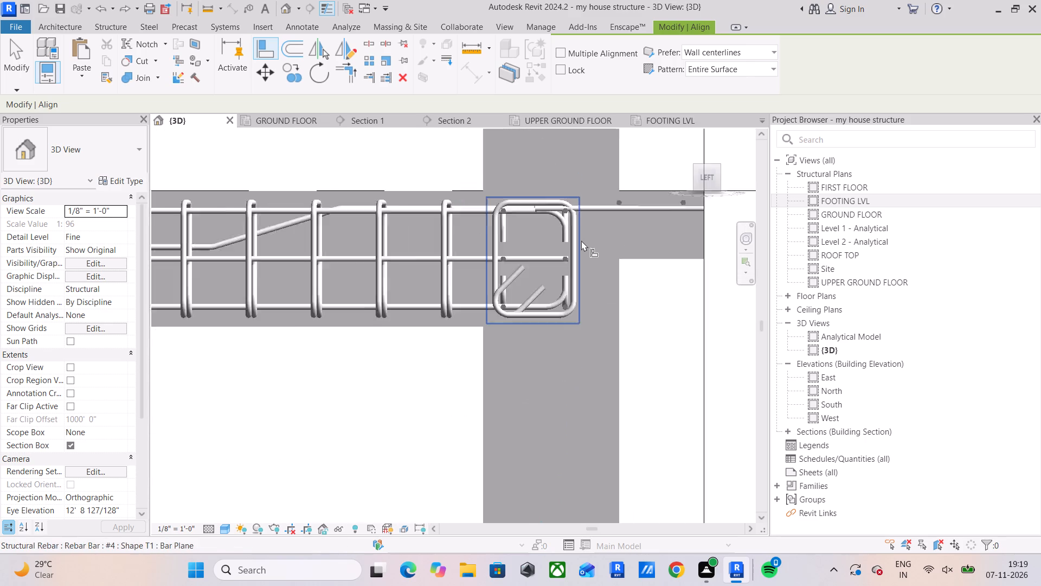
pyautogui.scroll(-1, 581, 240)
pyautogui.moveTo(585, 241); pyautogui.dragTo(575, 181, button='middle')
pyautogui.scroll(1, 575, 181)
pyautogui.scroll(-4, 575, 186)
pyautogui.moveTo(583, 202); pyautogui.dragTo(606, 150, button='middle')
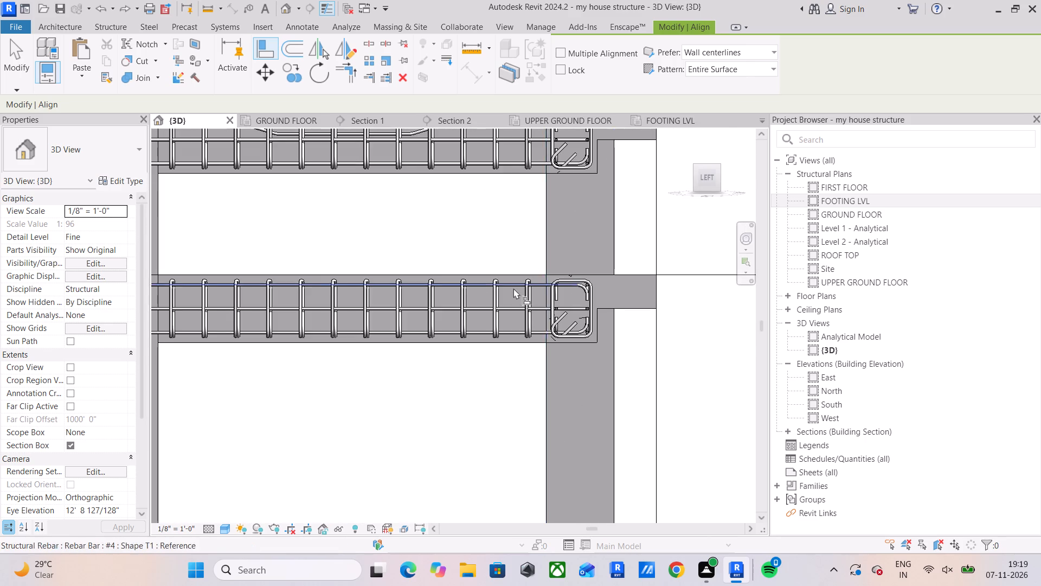
pyautogui.scroll(-5, 515, 288)
pyautogui.click(21, 60)
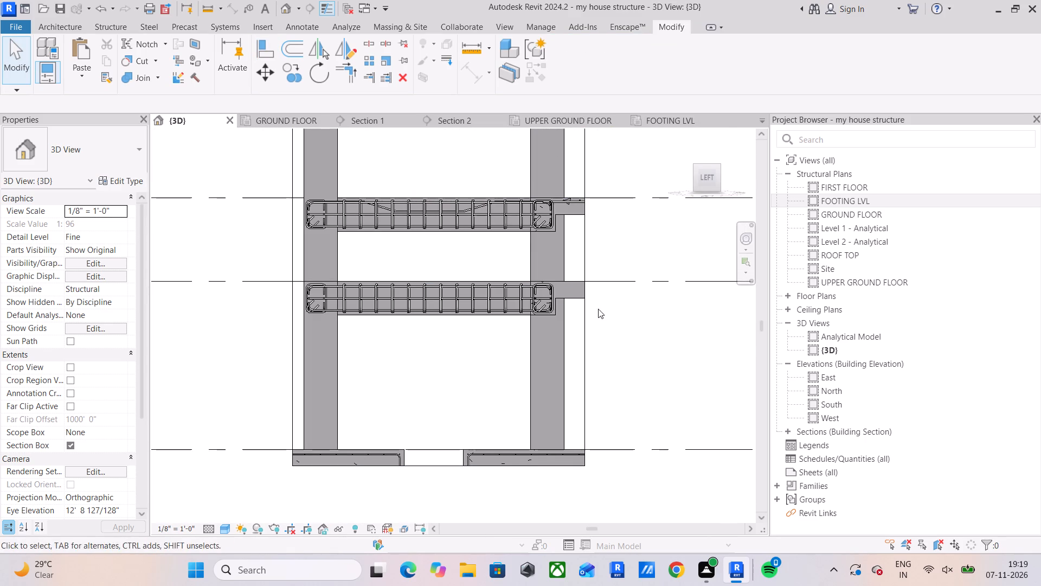
# Copy the upper-ground-floor 6–11 beam's stirrup set to the first-floor beam, using the beam-top corner at the grid 6 column face as base point.
pyautogui.scroll(5, 494, 296)
pyautogui.scroll(-5, 530, 301)
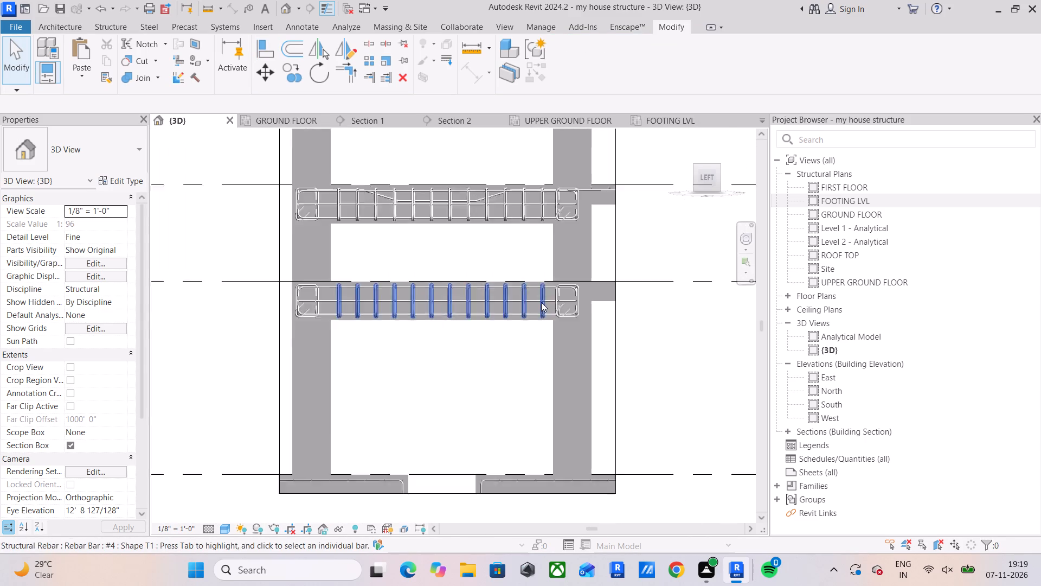
pyautogui.scroll(-2, 541, 302)
pyautogui.moveTo(543, 325); pyautogui.dragTo(560, 396, button='middle')
pyautogui.scroll(5, 555, 348)
pyautogui.click(515, 281)
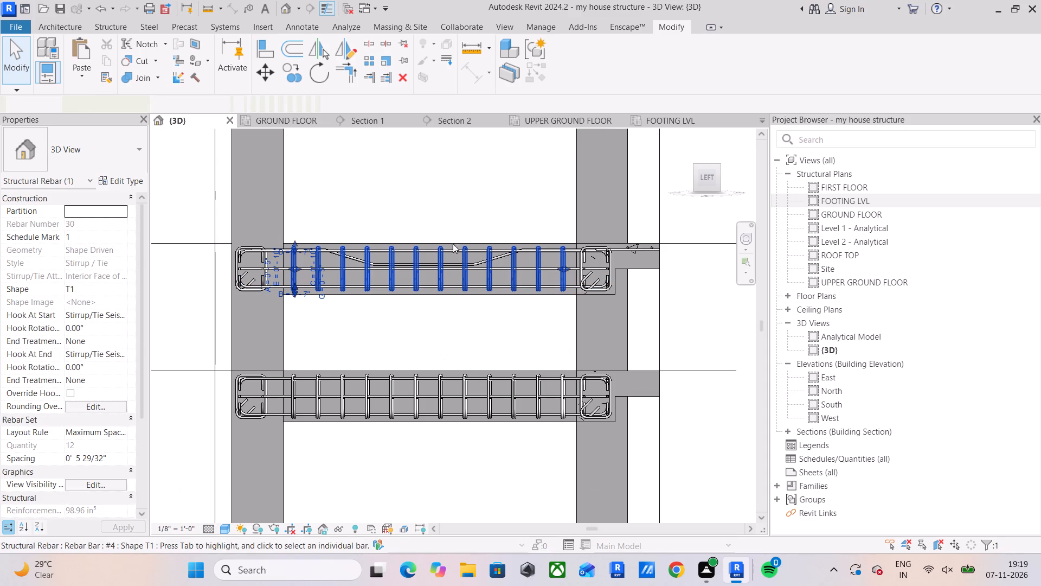
pyautogui.click(290, 65)
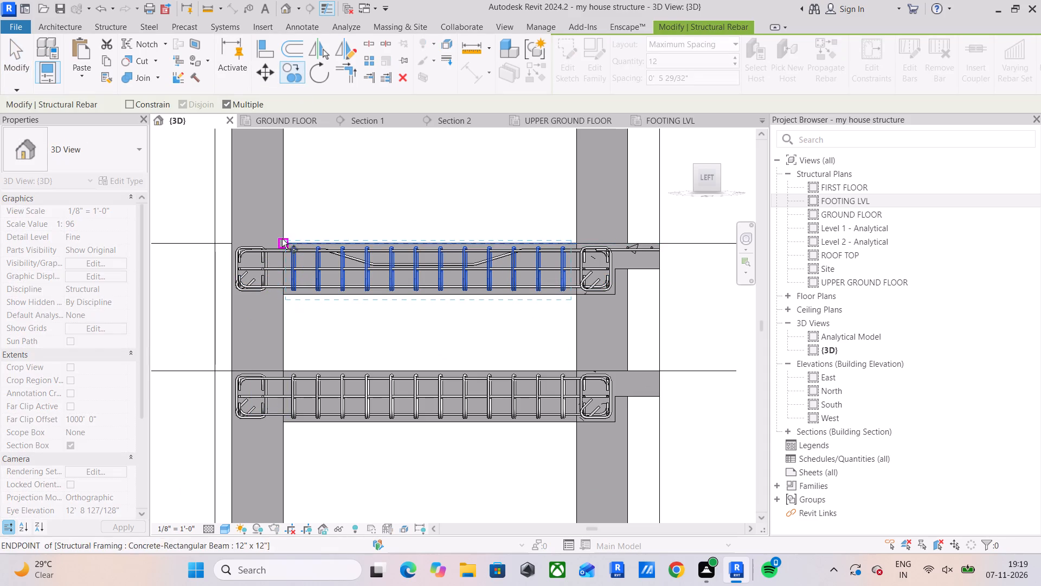
pyautogui.moveTo(282, 239); pyautogui.dragTo(288, 230)
pyautogui.scroll(-5, 299, 167)
pyautogui.moveTo(299, 174); pyautogui.dragTo(326, 439, button='middle')
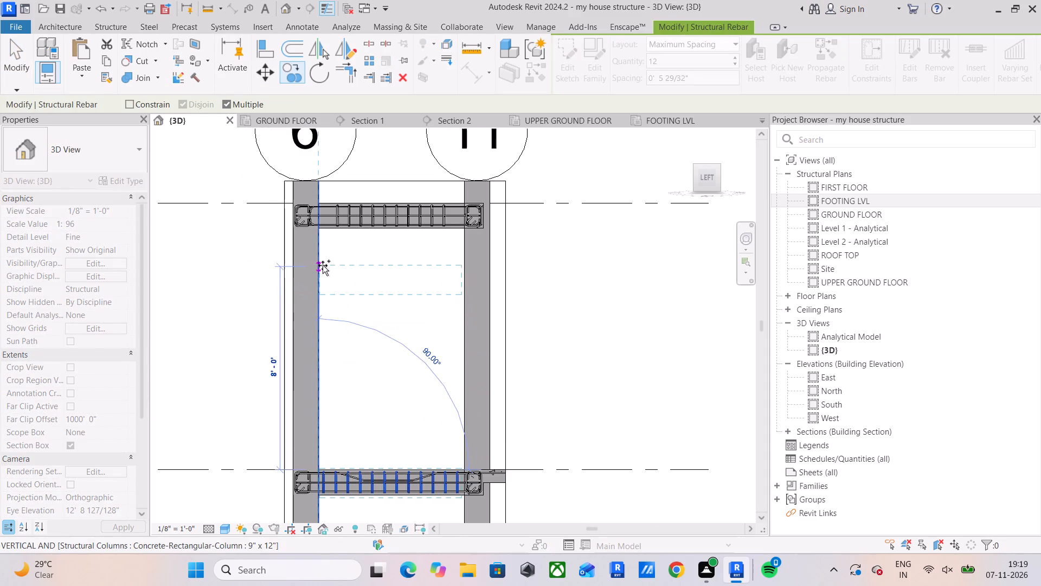
pyautogui.scroll(9, 323, 265)
pyautogui.moveTo(319, 237); pyautogui.dragTo(316, 370, button='middle')
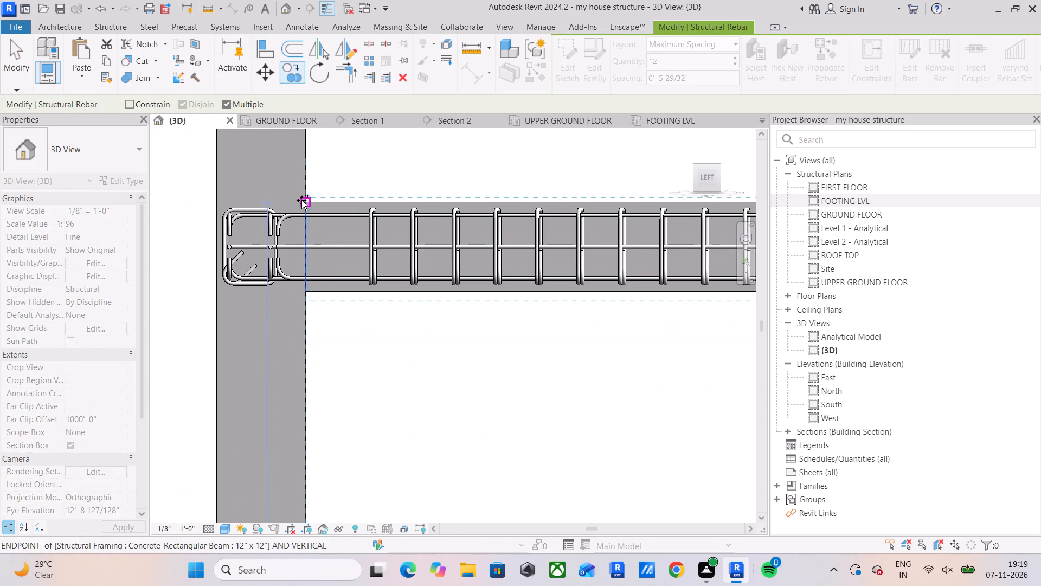
pyautogui.click(301, 200)
pyautogui.click(17, 64)
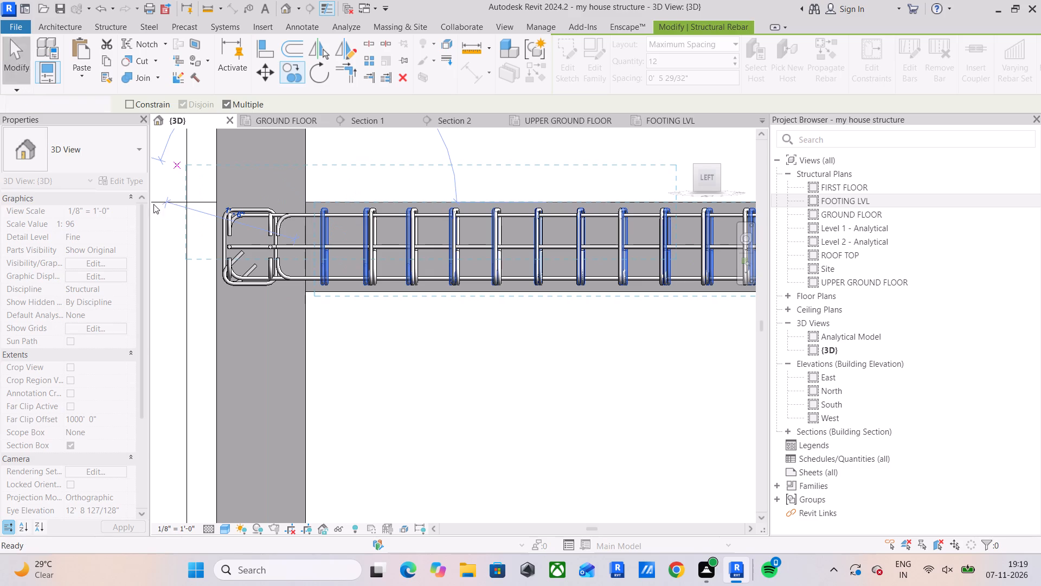
# Delete the first-floor 6–11 beam's old stirrup set, which starts farther from the grid 6 column.
pyautogui.click(380, 227)
pyautogui.press('Delete')
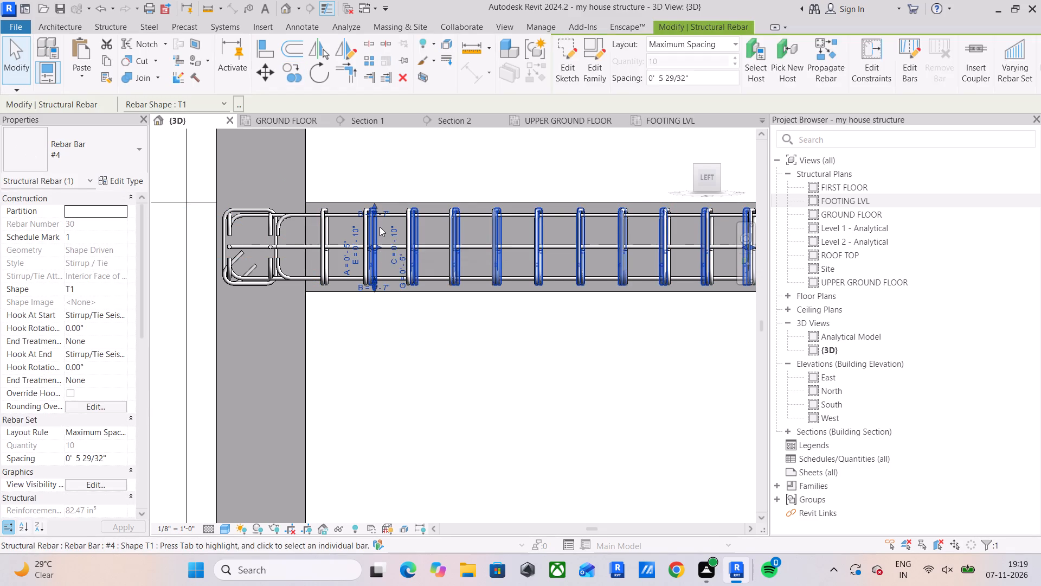
# Align the first-floor 6–11 beam's inset top and bottom hooked bars with the outer bar hook's outer edge inside the grid 6 column.
pyautogui.scroll(3, 196, 230)
pyautogui.moveTo(258, 229); pyautogui.dragTo(282, 260, button='middle')
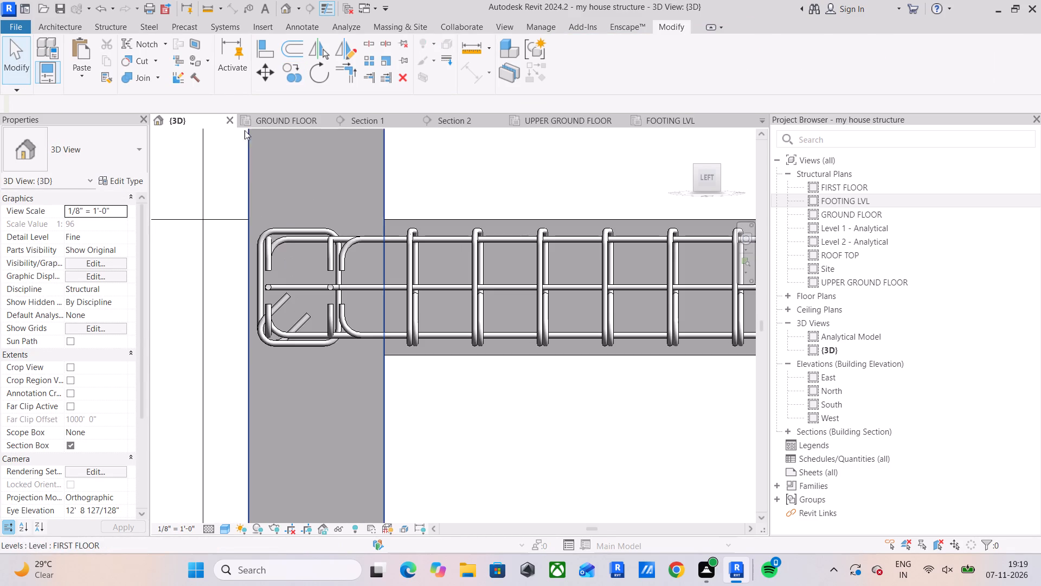
pyautogui.click(259, 43)
pyautogui.scroll(6, 260, 219)
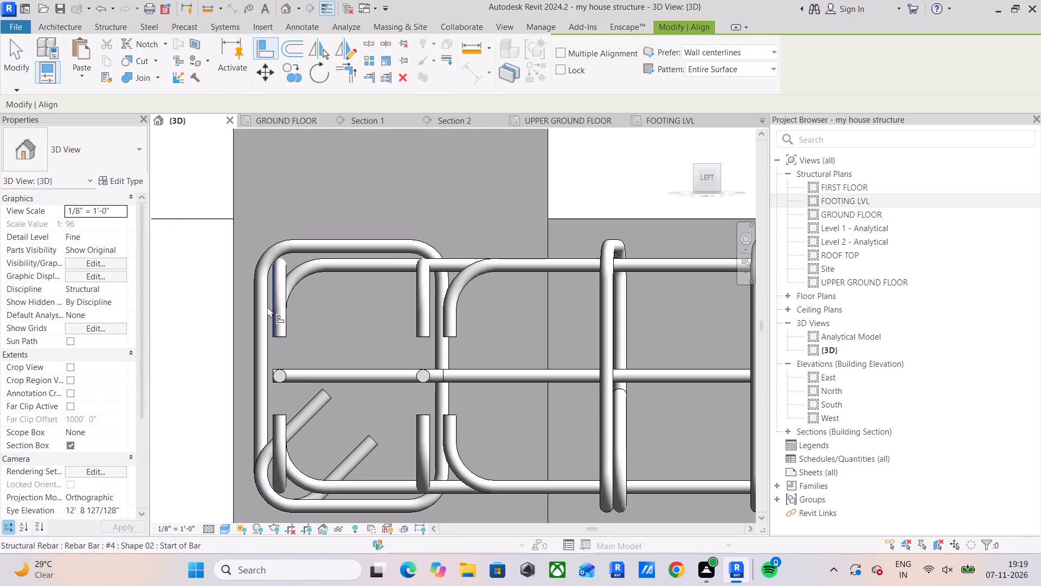
pyautogui.click(271, 309)
pyautogui.click(444, 317)
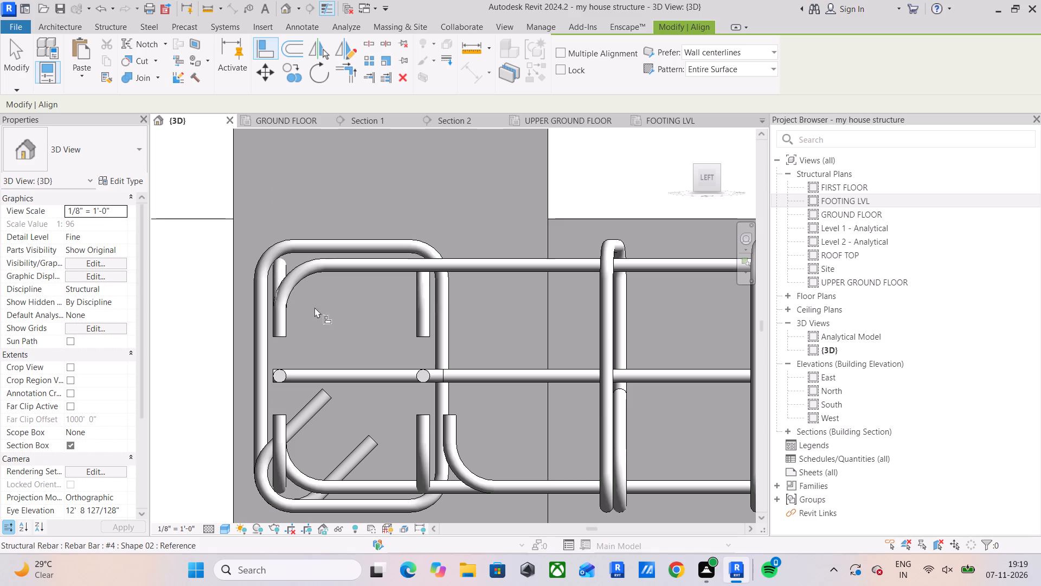
pyautogui.click(273, 316)
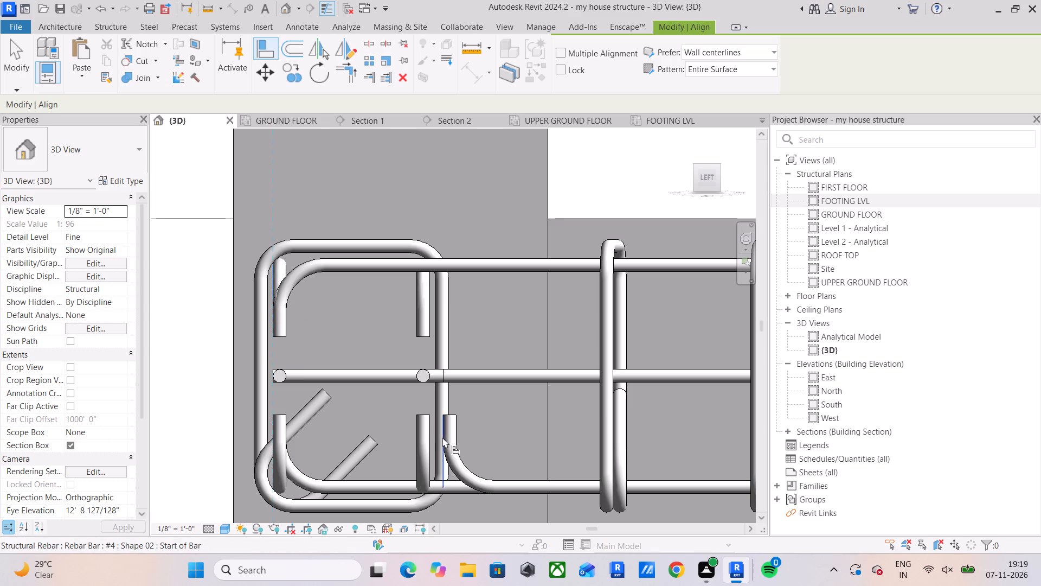
pyautogui.click(442, 437)
# Align the start of the first-floor beam's short straight middle bar with the outer hook's edge at the grid 6 column.
pyautogui.scroll(-5, 284, 436)
pyautogui.scroll(-1, 367, 410)
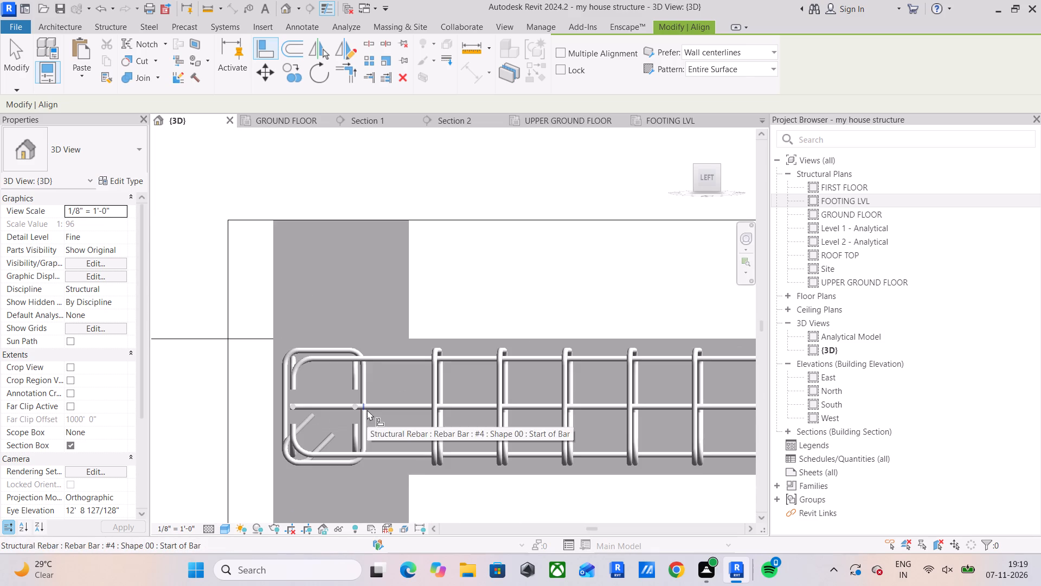
pyautogui.scroll(10, 280, 399)
pyautogui.click(296, 312)
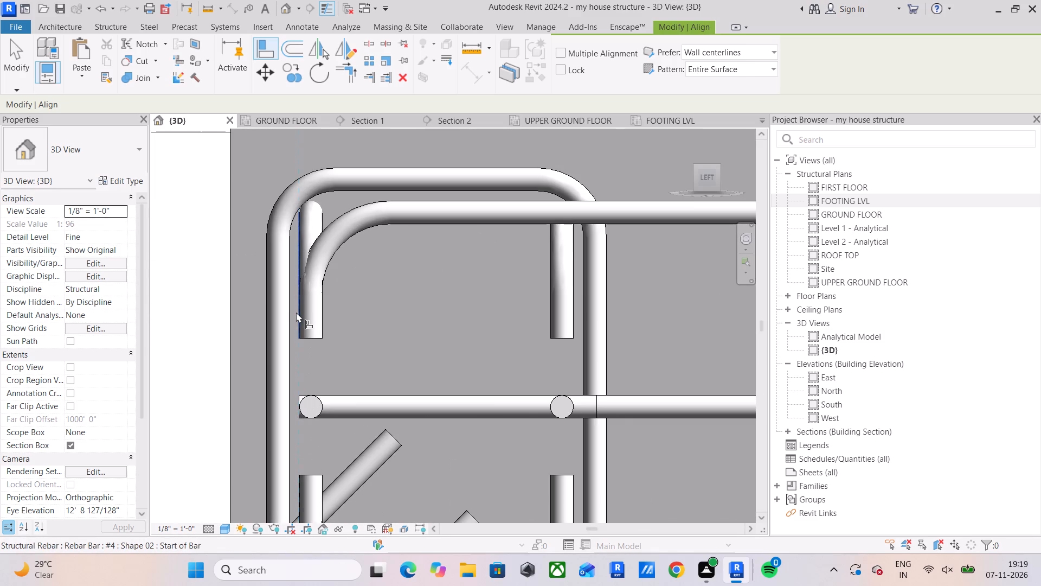
pyautogui.click(601, 406)
# Examine the first-floor 6–11 beam's stirrups along the span and its bar ends at the grid 11 column.
pyautogui.scroll(-7, 600, 406)
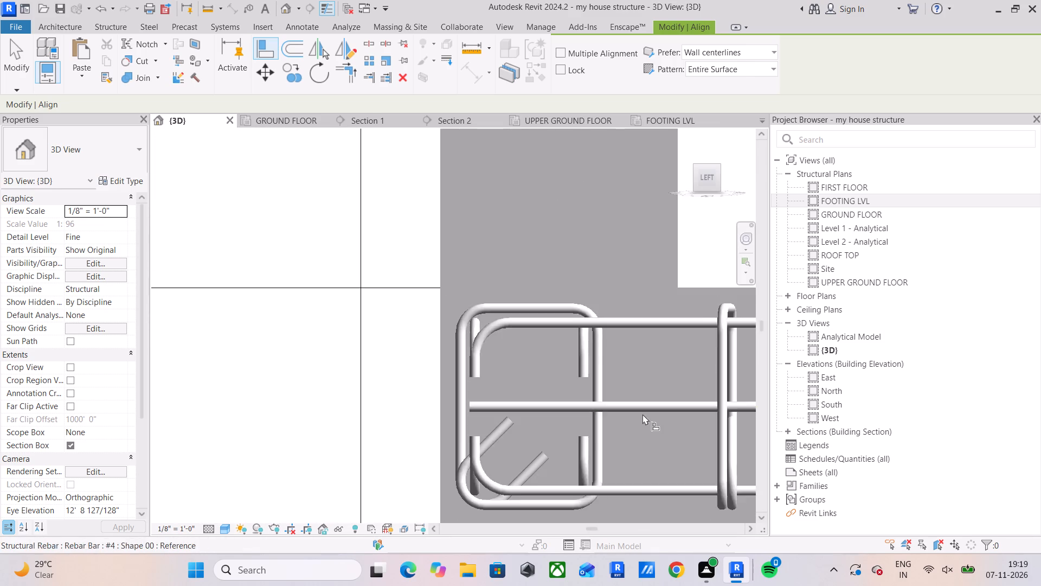
pyautogui.scroll(-2, 642, 414)
pyautogui.scroll(1, 659, 418)
pyautogui.moveTo(658, 419); pyautogui.dragTo(339, 411, button='middle')
pyautogui.scroll(-4, 385, 407)
pyautogui.moveTo(472, 415); pyautogui.dragTo(132, 417, button='middle')
pyautogui.moveTo(438, 411); pyautogui.dragTo(226, 406, button='middle')
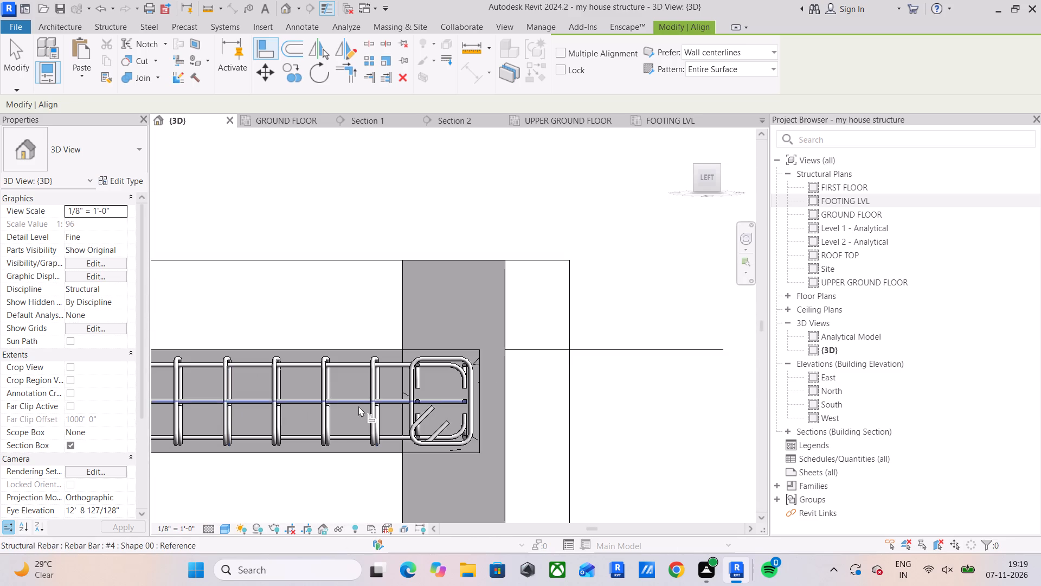
pyautogui.scroll(6, 444, 400)
pyautogui.scroll(-6, 447, 399)
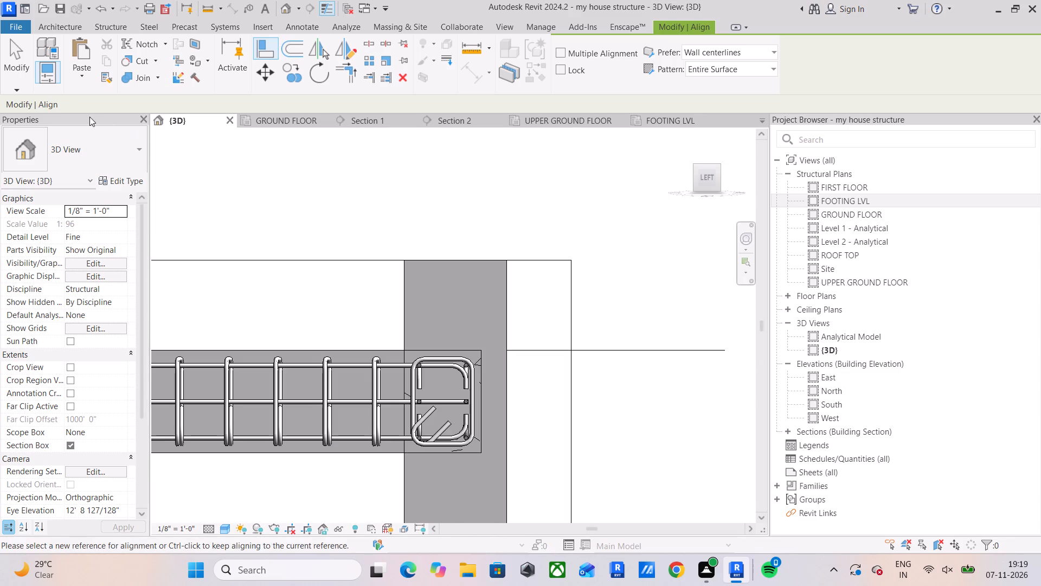
pyautogui.click(17, 48)
# Turn off the section box, then isolate the first-floor 12" x 12" beam ending at grid 2 and view it from the left.
pyautogui.scroll(-10, 343, 314)
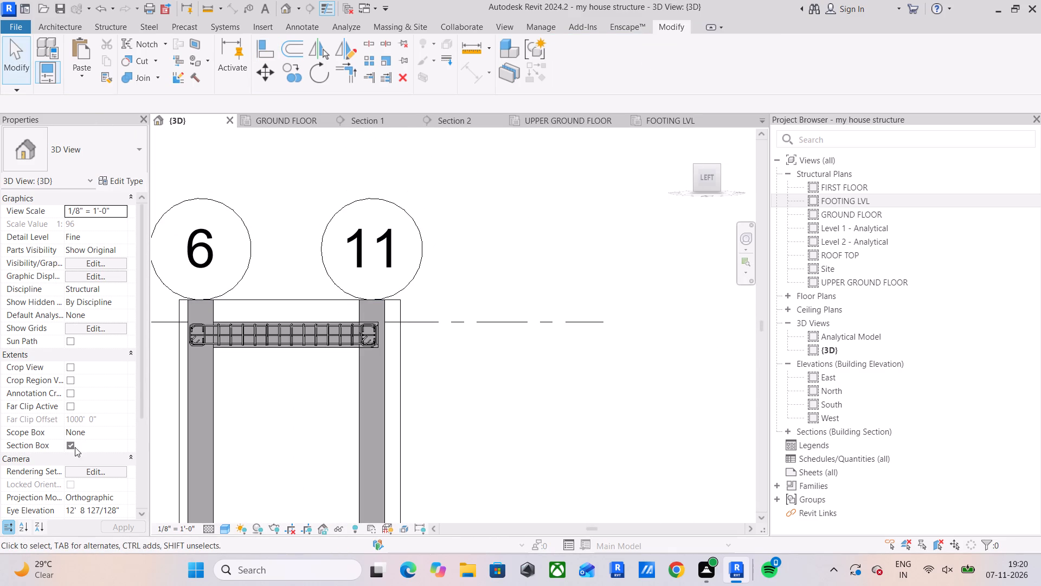
pyautogui.click(70, 445)
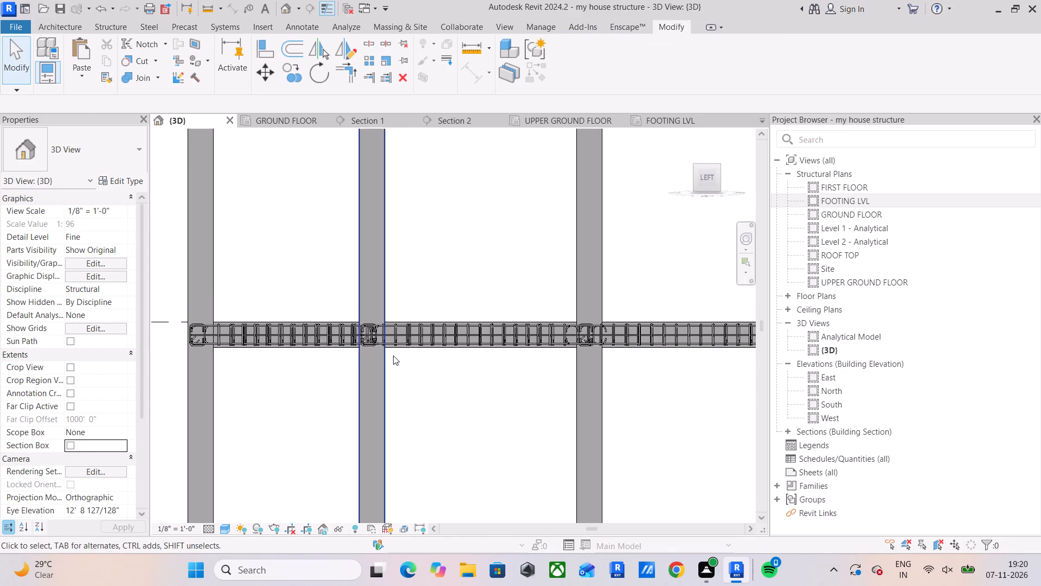
pyautogui.scroll(-5, 394, 355)
pyautogui.moveTo(708, 182); pyautogui.dragTo(728, 199)
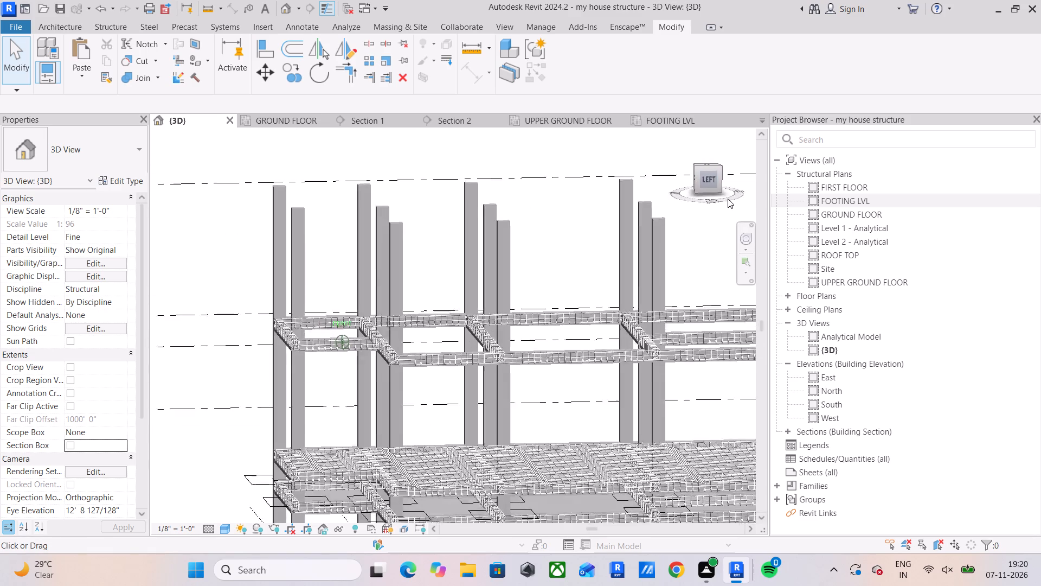
pyautogui.moveTo(728, 199); pyautogui.dragTo(742, 211)
pyautogui.moveTo(588, 371); pyautogui.dragTo(356, 422, button='middle')
pyautogui.scroll(5, 486, 333)
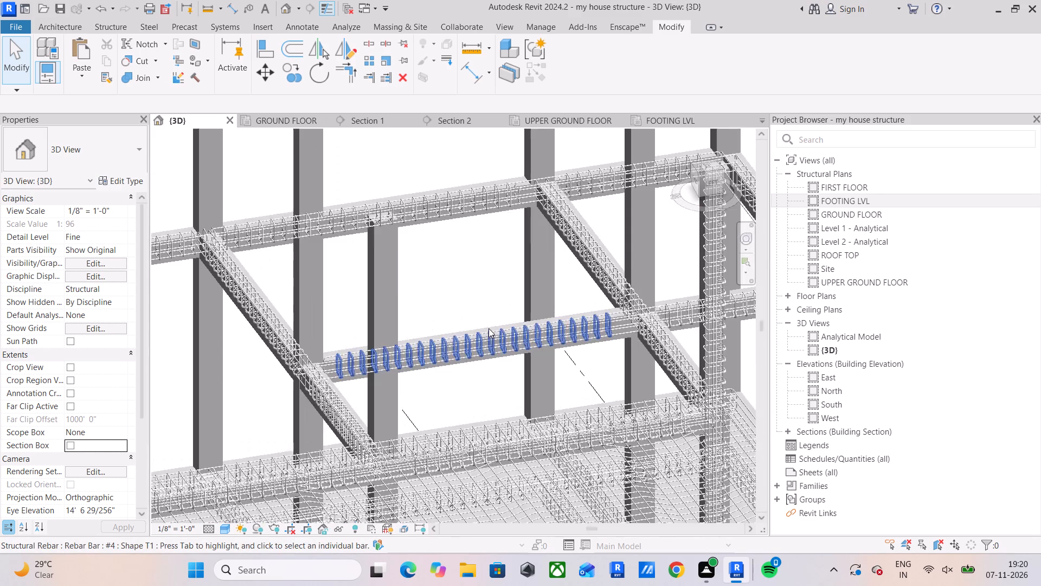
pyautogui.scroll(5, 489, 328)
pyautogui.click(550, 315)
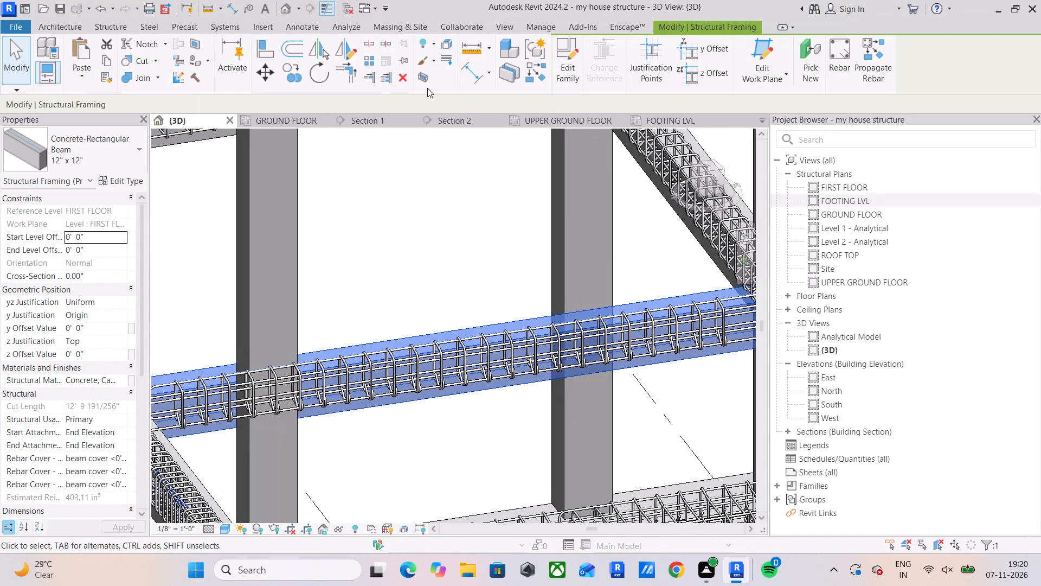
pyautogui.click(423, 74)
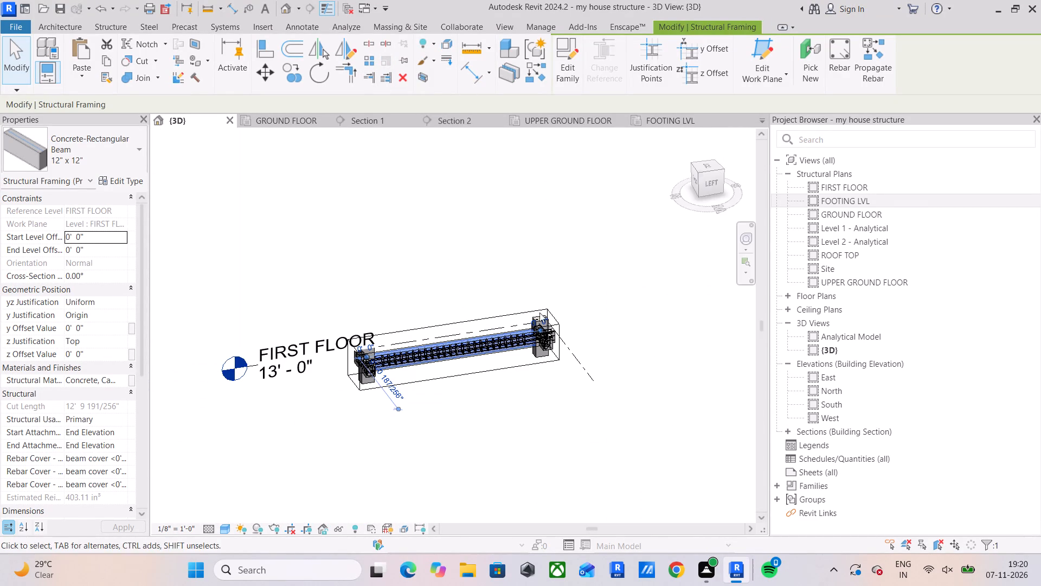
pyautogui.click(710, 179)
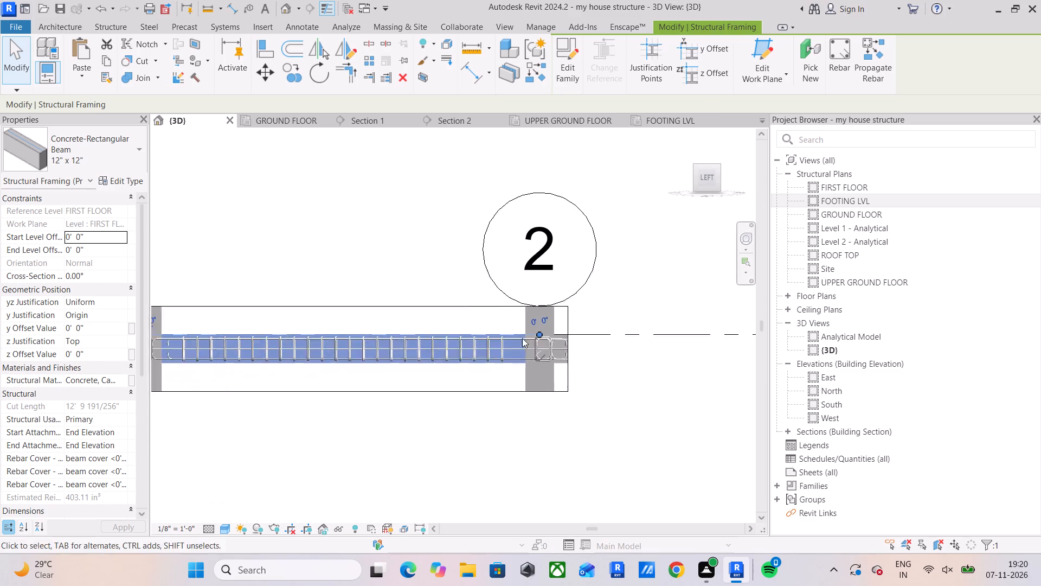
# Extend the section box downward so it also takes in the upper ground floor and ground floor beams.
pyautogui.click(440, 367)
pyautogui.scroll(-5, 456, 370)
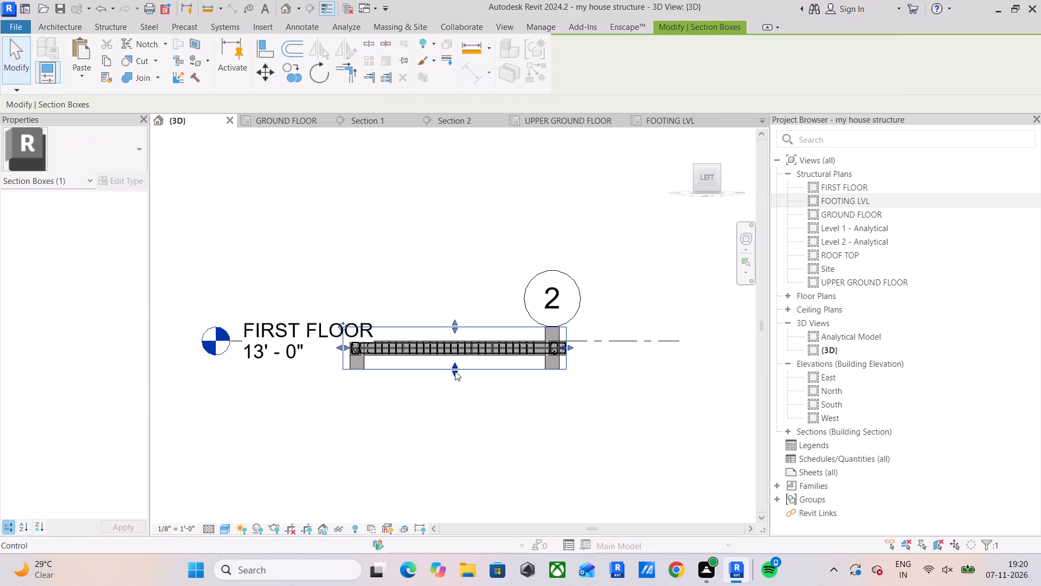
pyautogui.moveTo(454, 371); pyautogui.dragTo(469, 521)
pyautogui.moveTo(475, 449); pyautogui.dragTo(499, 262, button='middle')
pyautogui.moveTo(478, 336); pyautogui.dragTo(478, 438)
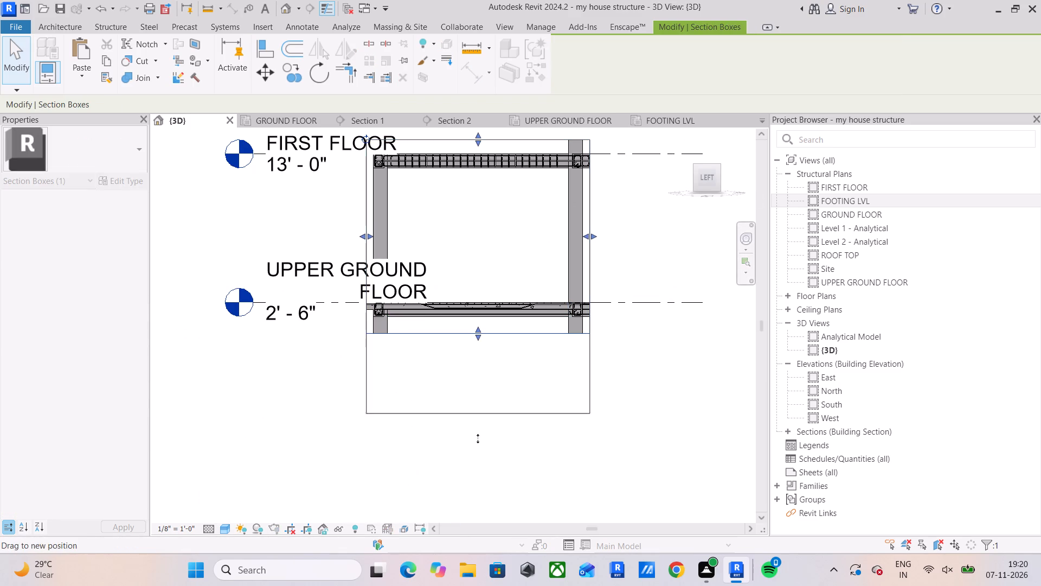
pyautogui.moveTo(478, 438); pyautogui.dragTo(479, 457)
# Align the ground floor beam's two inset top hooked bars with the outer hook leg's outer edge at the column opposite grid 2.
pyautogui.scroll(12, 390, 336)
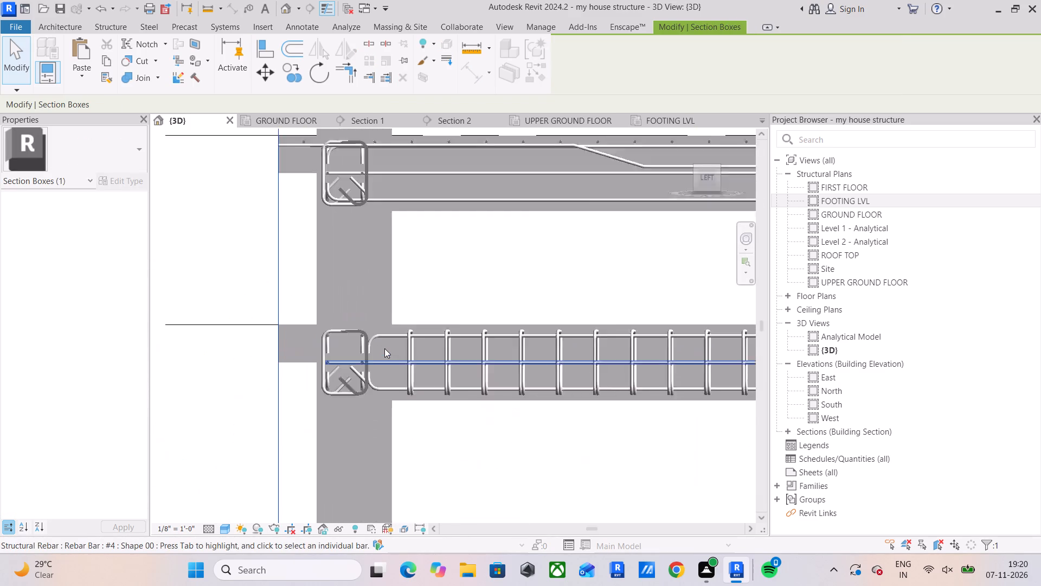
pyautogui.scroll(2, 384, 348)
pyautogui.click(370, 337)
pyautogui.moveTo(363, 329); pyautogui.dragTo(387, 416, button='middle')
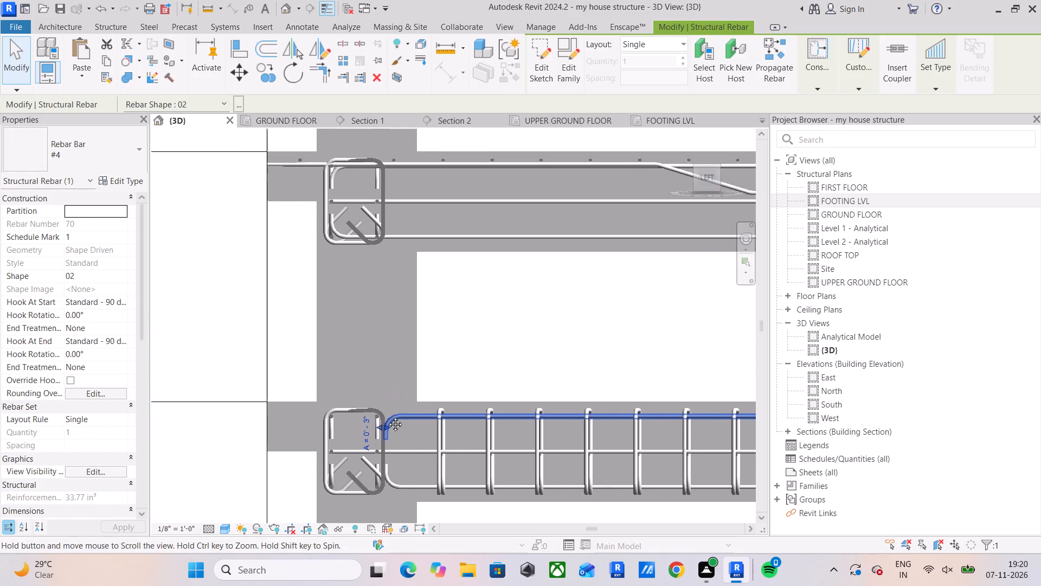
pyautogui.moveTo(387, 416); pyautogui.dragTo(387, 417, button='middle')
pyautogui.click(246, 50)
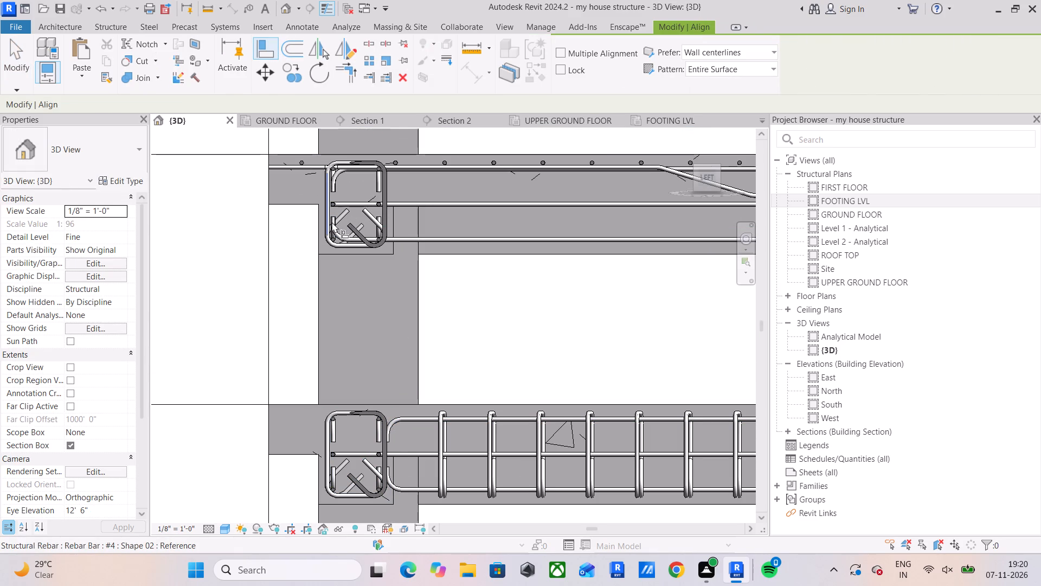
pyautogui.scroll(10, 333, 225)
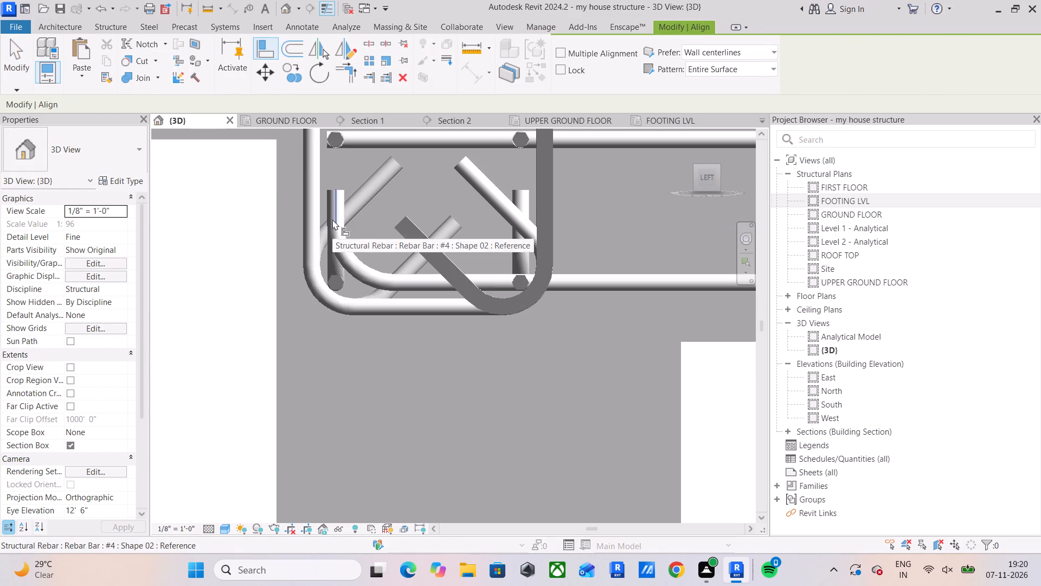
pyautogui.click(327, 204)
pyautogui.scroll(-6, 356, 267)
pyautogui.moveTo(393, 287); pyautogui.dragTo(427, 37, button='middle')
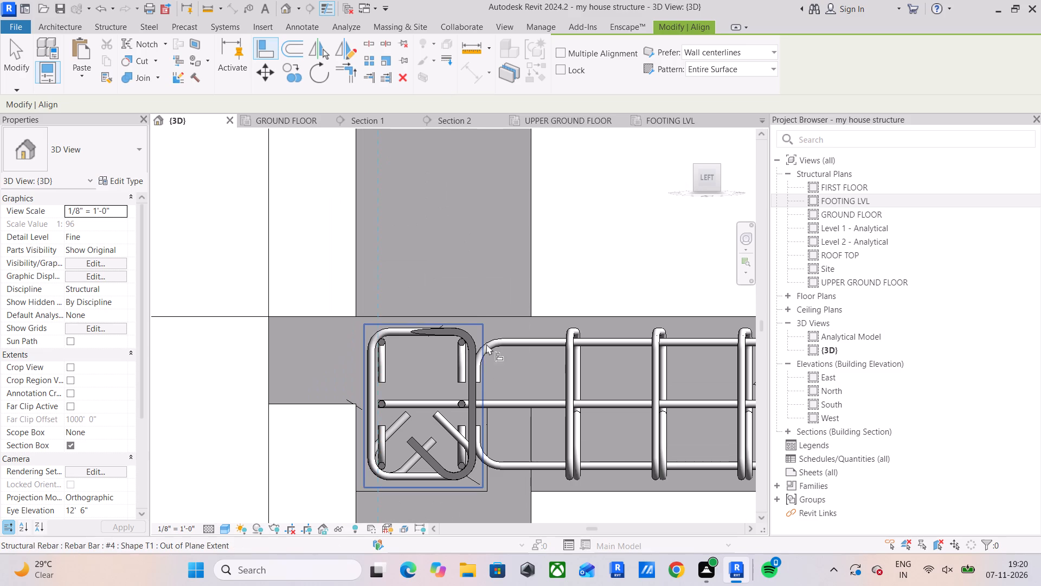
pyautogui.scroll(10, 469, 368)
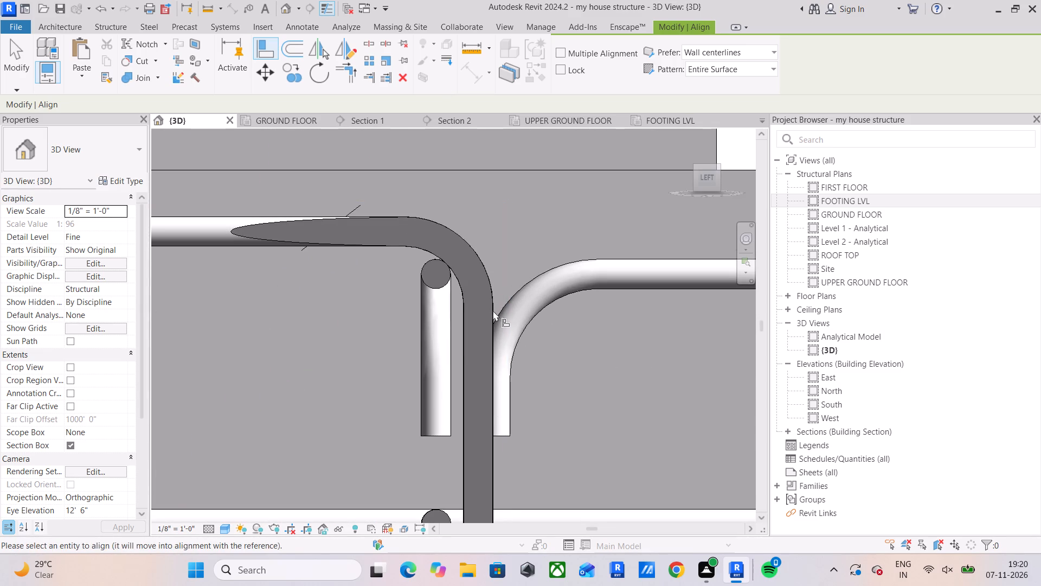
pyautogui.click(485, 387)
pyautogui.scroll(-5, 425, 362)
pyautogui.moveTo(424, 357); pyautogui.dragTo(542, 338, button='middle')
pyautogui.scroll(4, 415, 360)
pyautogui.click(357, 357)
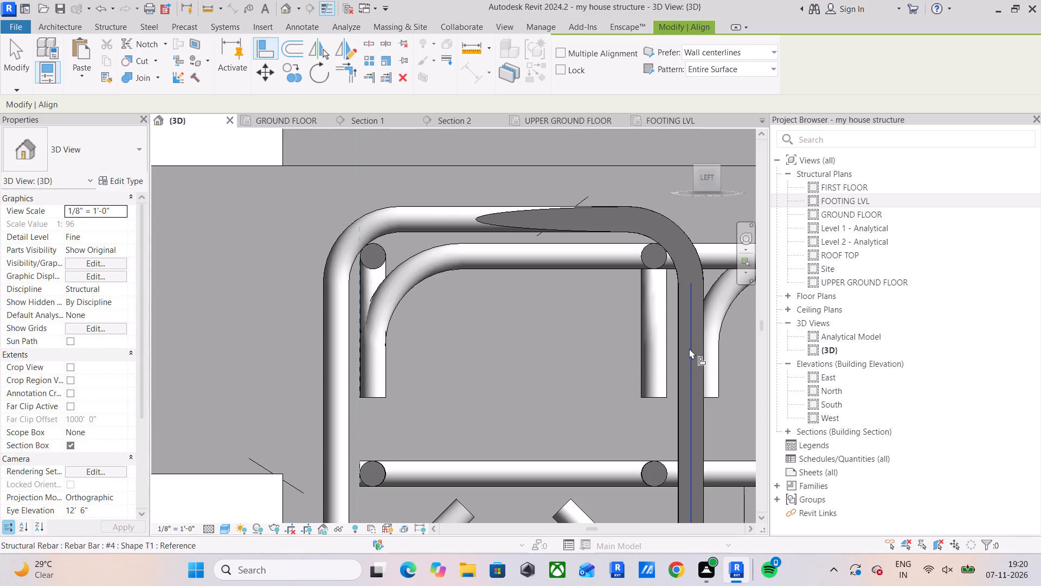
pyautogui.click(698, 310)
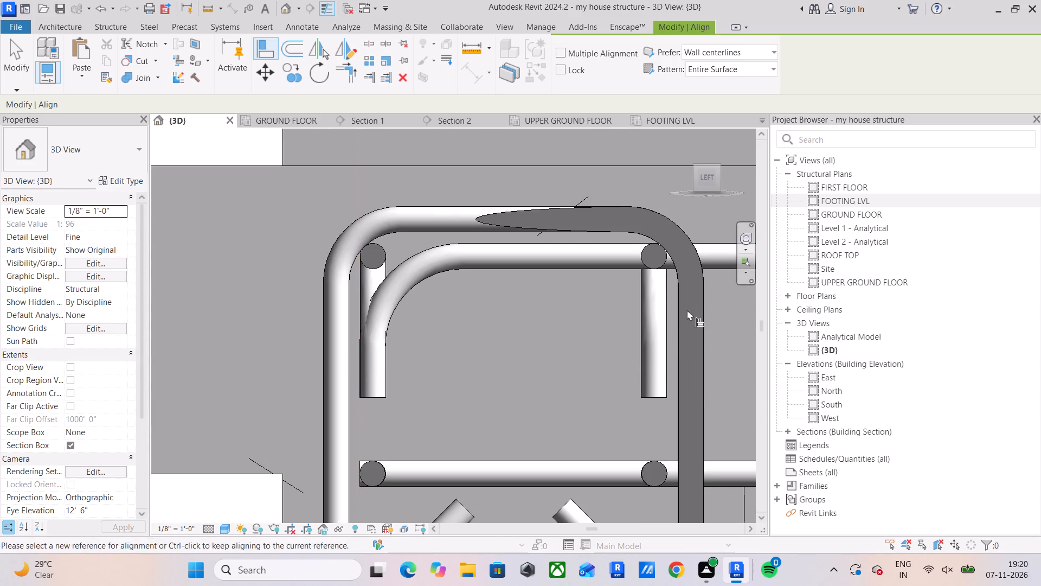
# Align the ground floor beam's two inset bottom hooked bars with the same outer hook edge at the column opposite grid 2.
pyautogui.scroll(-4, 431, 285)
pyautogui.moveTo(434, 281); pyautogui.dragTo(434, 224, button='middle')
pyautogui.click(390, 274)
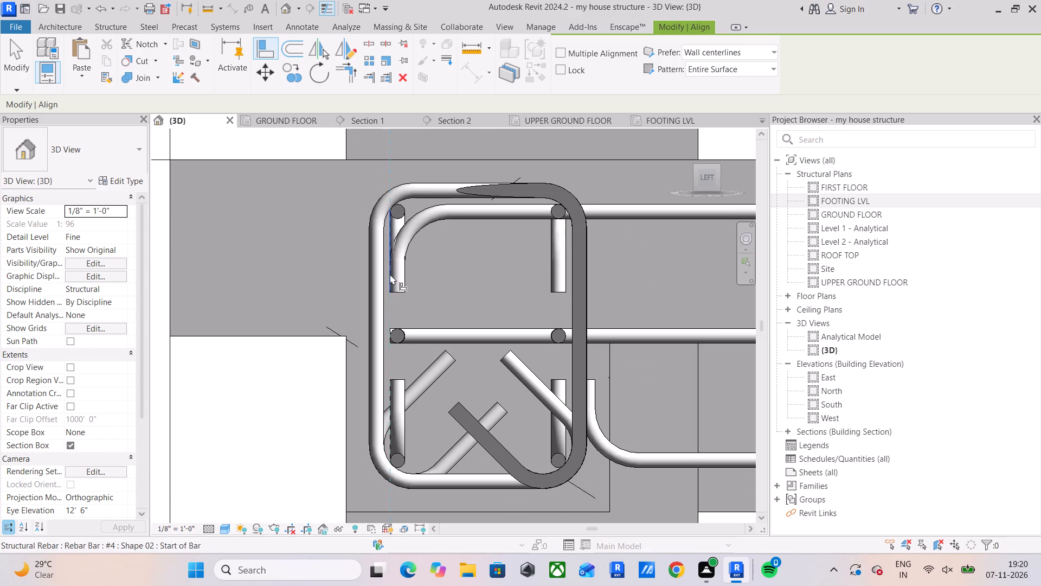
pyautogui.moveTo(530, 327); pyautogui.dragTo(510, 216, button='middle')
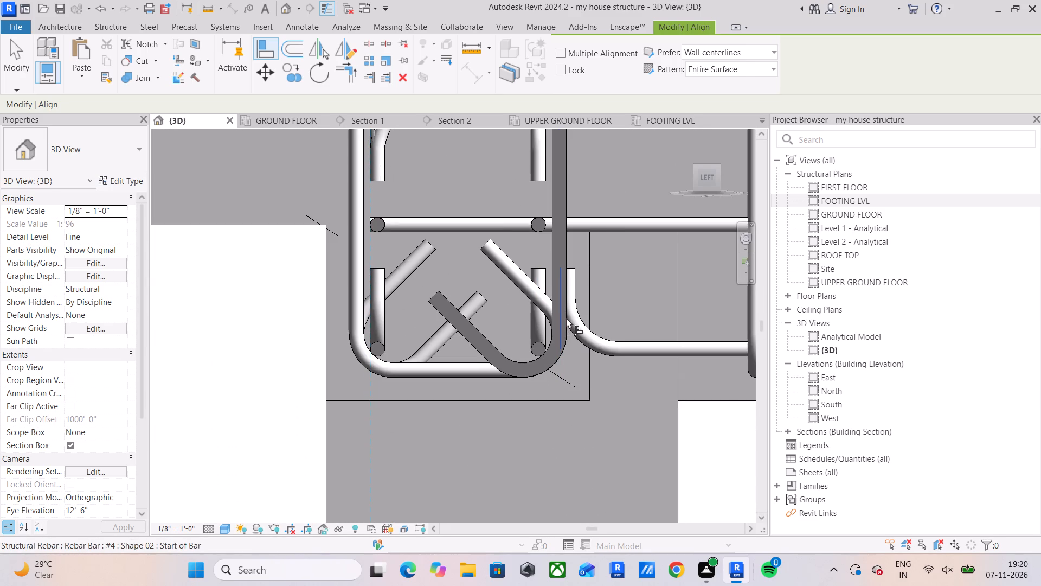
pyautogui.click(566, 317)
pyautogui.click(370, 297)
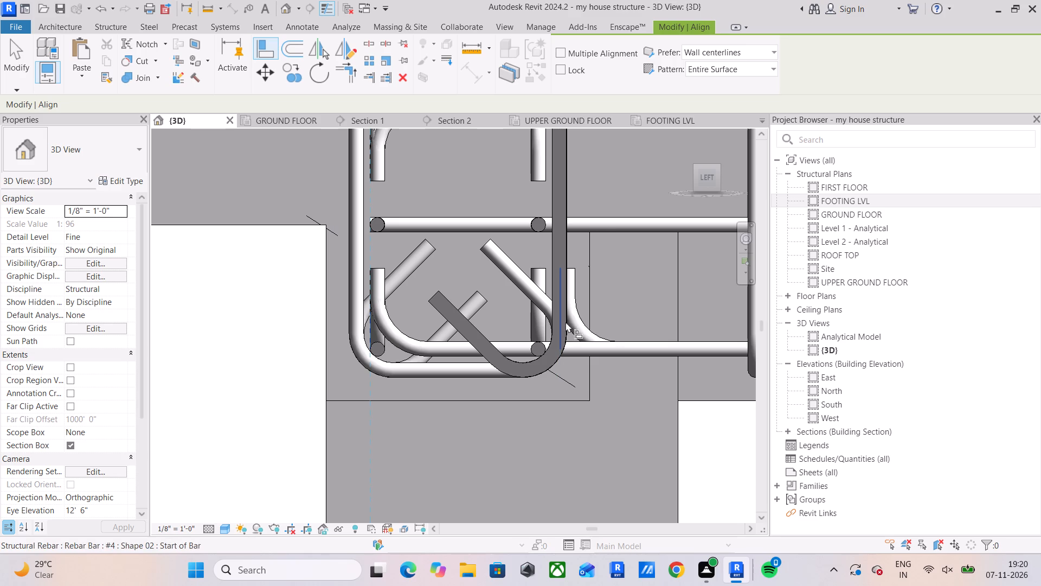
pyautogui.click(566, 322)
pyautogui.scroll(-4, 396, 303)
pyautogui.moveTo(421, 306); pyautogui.dragTo(420, 340, button='middle')
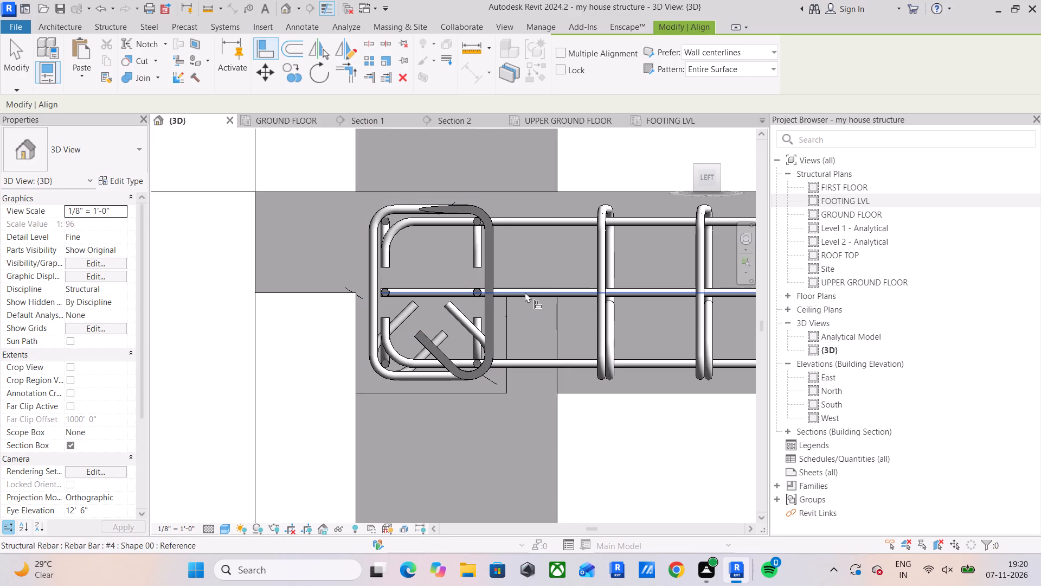
# Examine the ground floor beam's reinforcement along the span and the bar ends at the grid 2 column on both lower levels.
pyautogui.keyDown('shift'); pyautogui.moveTo(528, 322); pyautogui.dragTo(554, 344, button='middle'); pyautogui.keyUp('shift')
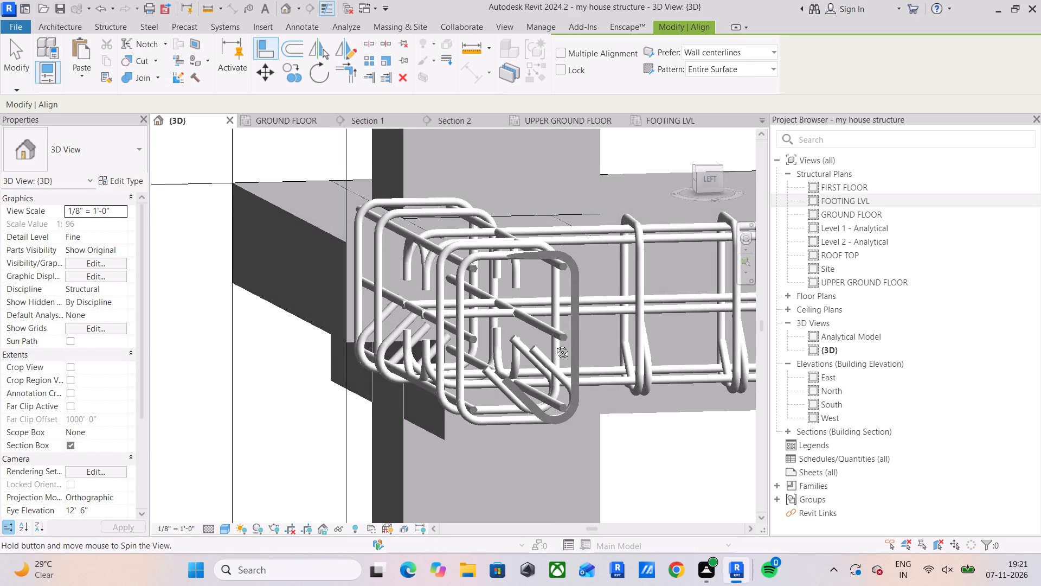
pyautogui.keyDown('shift'); pyautogui.moveTo(554, 344); pyautogui.dragTo(547, 349, button='middle'); pyautogui.keyUp('shift')
pyautogui.scroll(-4, 549, 334)
pyautogui.moveTo(556, 332); pyautogui.dragTo(381, 345, button='middle')
pyautogui.scroll(-3, 472, 331)
pyautogui.keyDown('shift'); pyautogui.moveTo(514, 330); pyautogui.dragTo(426, 311, button='middle'); pyautogui.keyUp('shift')
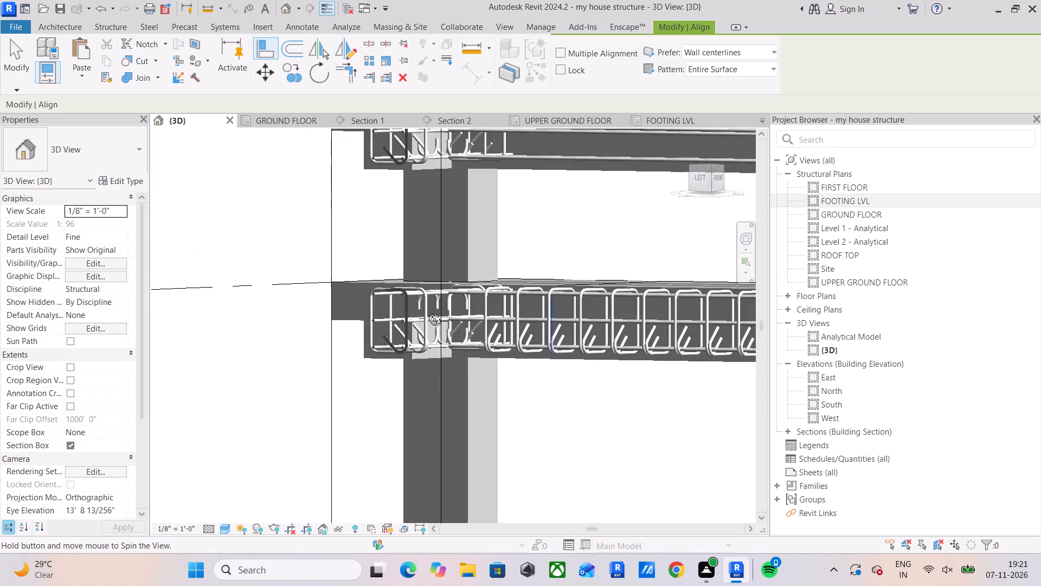
pyautogui.keyDown('shift'); pyautogui.moveTo(426, 311); pyautogui.dragTo(480, 319, button='middle'); pyautogui.keyUp('shift')
pyautogui.press('Escape')
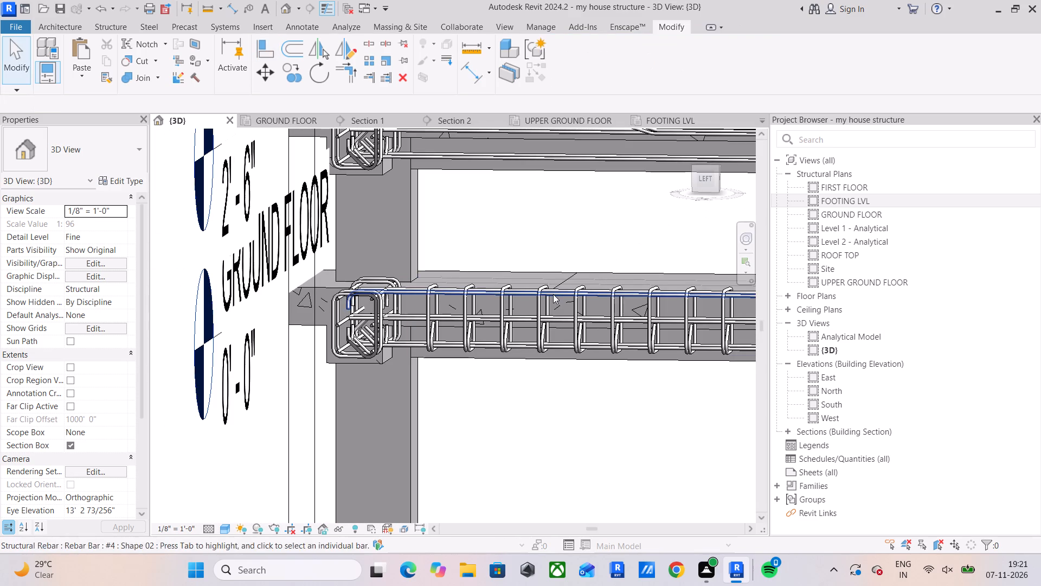
pyautogui.click(553, 293)
pyautogui.click(699, 177)
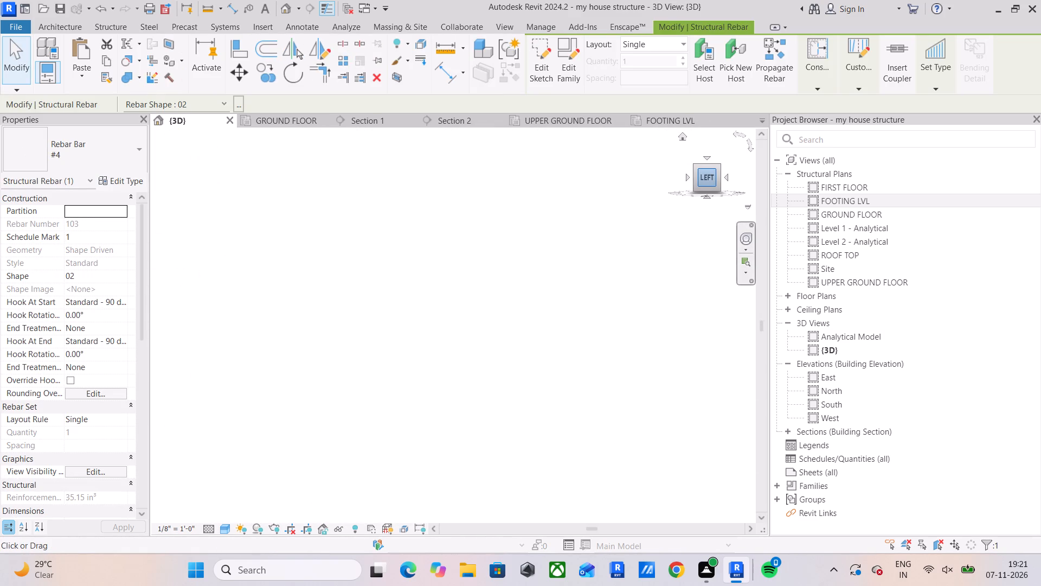
pyautogui.scroll(8, 674, 323)
pyautogui.moveTo(548, 342); pyautogui.dragTo(489, 332, button='middle')
pyautogui.scroll(6, 566, 314)
pyautogui.scroll(4, 496, 305)
pyautogui.scroll(-3, 495, 303)
pyautogui.moveTo(497, 298); pyautogui.dragTo(490, 307, button='middle')
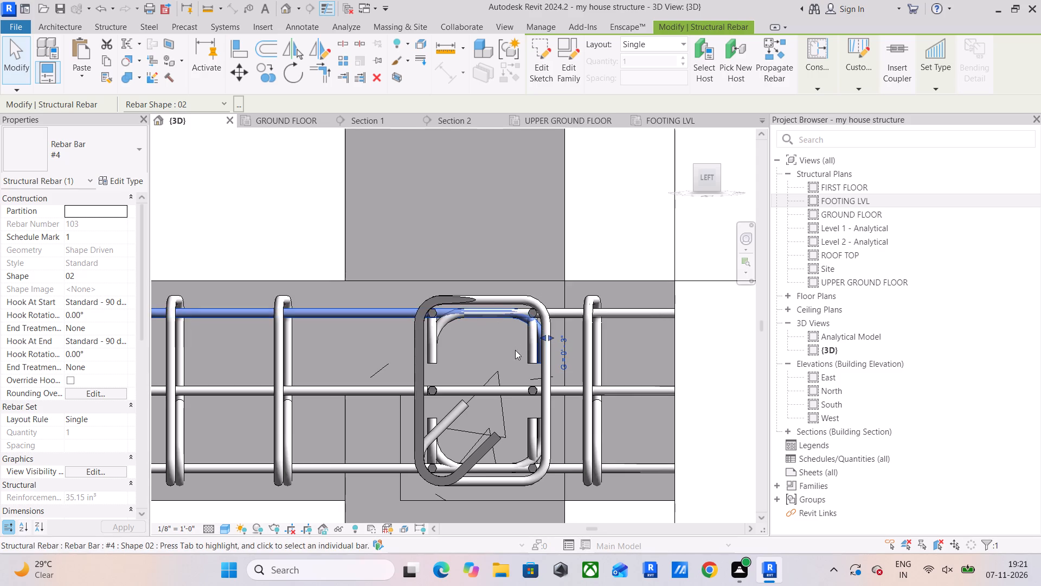
pyautogui.moveTo(516, 343); pyautogui.dragTo(517, 354, button='middle')
pyautogui.scroll(-5, 301, 193)
pyautogui.moveTo(370, 284); pyautogui.dragTo(473, 374, button='middle')
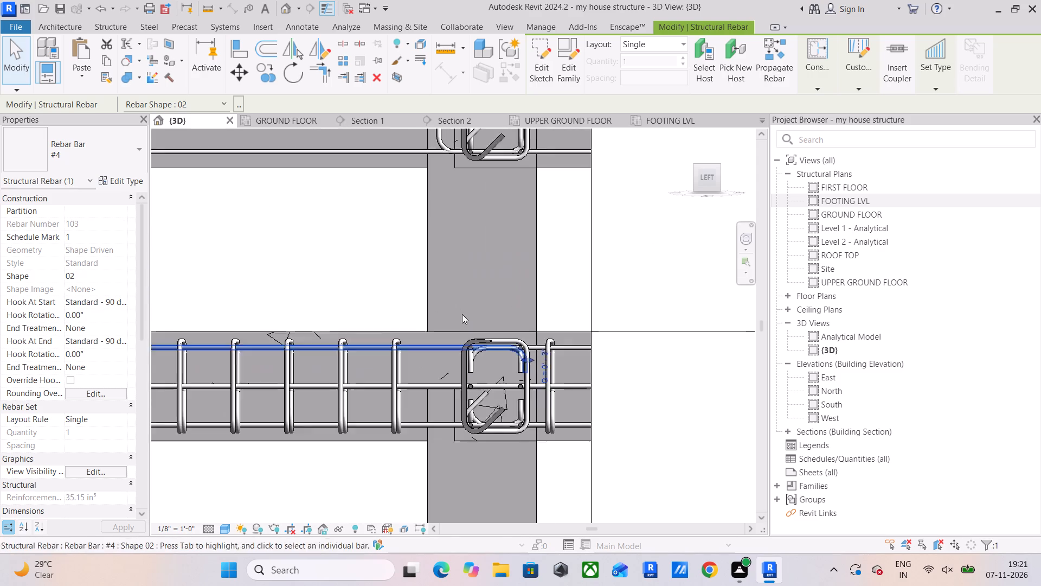
pyautogui.scroll(-4, 459, 310)
pyautogui.moveTo(461, 308); pyautogui.dragTo(456, 322, button='middle')
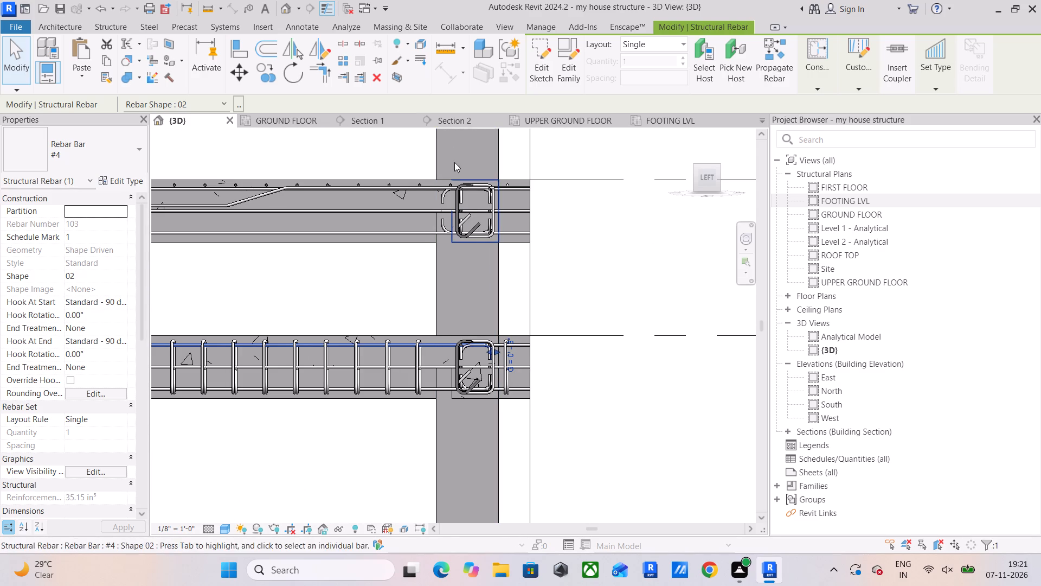
# Align the upper ground floor's two top hooked bars running beyond grid 2 with the hook leg's edge inside the column stirrup.
pyautogui.click(241, 52)
pyautogui.scroll(10, 453, 342)
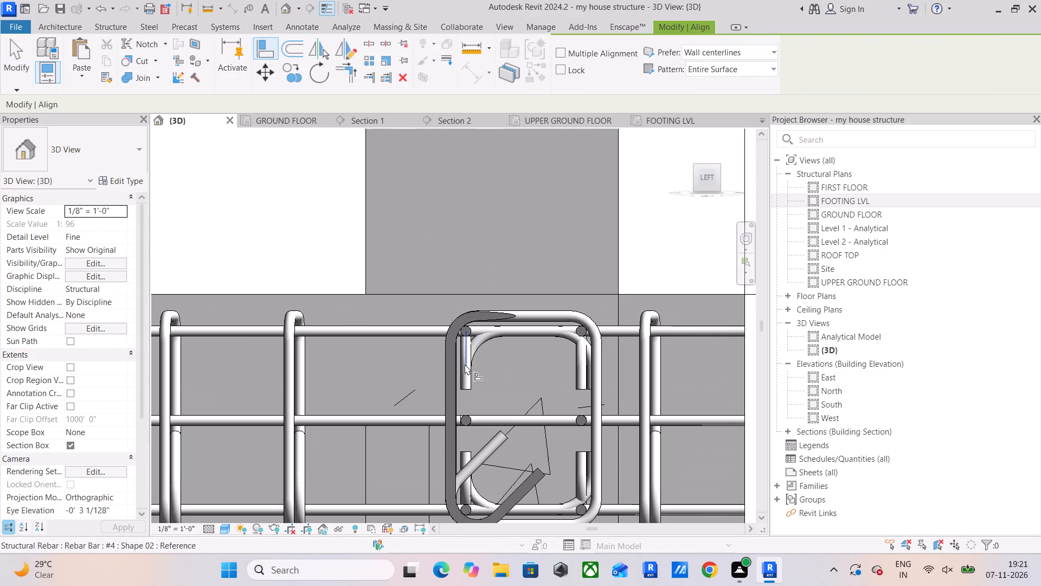
pyautogui.scroll(5, 466, 376)
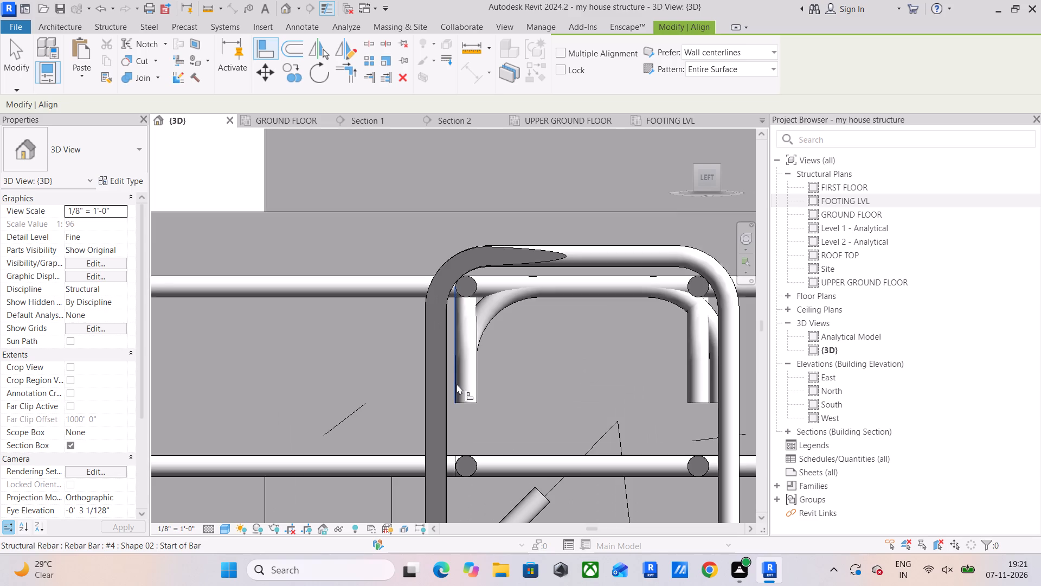
pyautogui.click(457, 384)
pyautogui.scroll(-10, 460, 233)
pyautogui.moveTo(475, 286); pyautogui.dragTo(480, 419, button='middle')
pyautogui.moveTo(484, 206); pyautogui.dragTo(485, 355, button='middle')
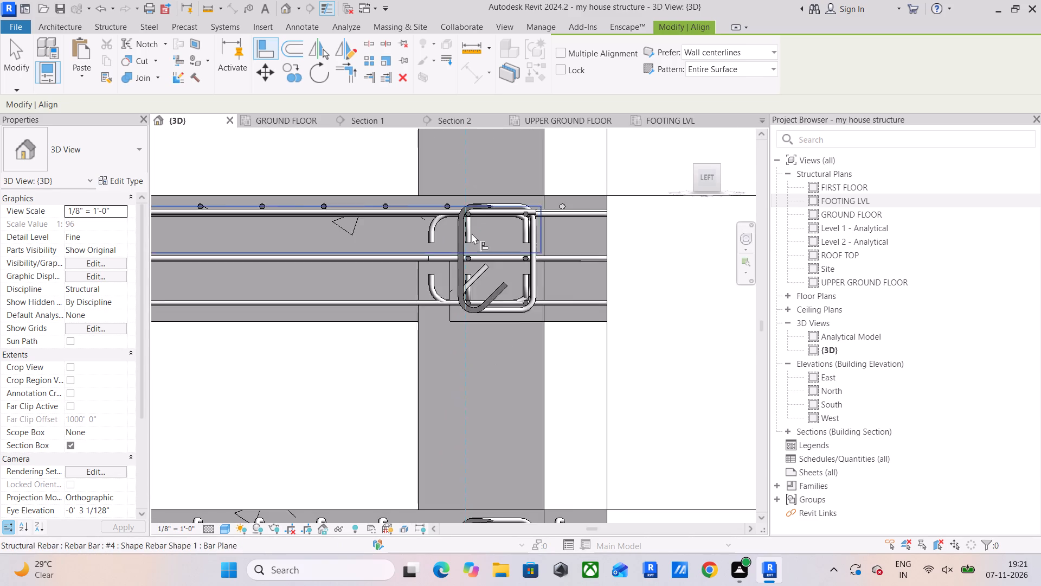
pyautogui.scroll(5, 461, 209)
pyautogui.click(391, 257)
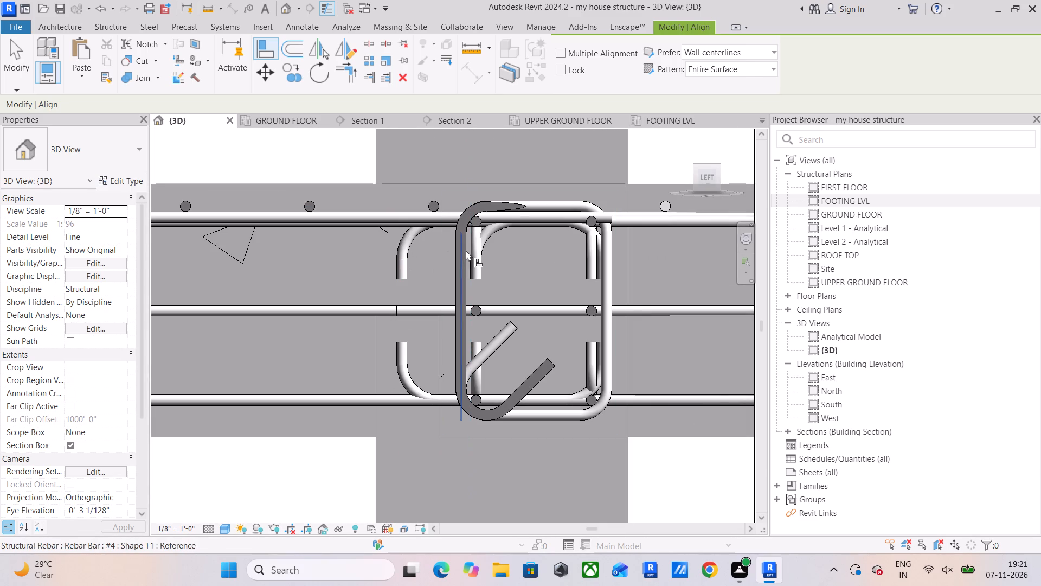
pyautogui.click(467, 254)
pyautogui.click(394, 253)
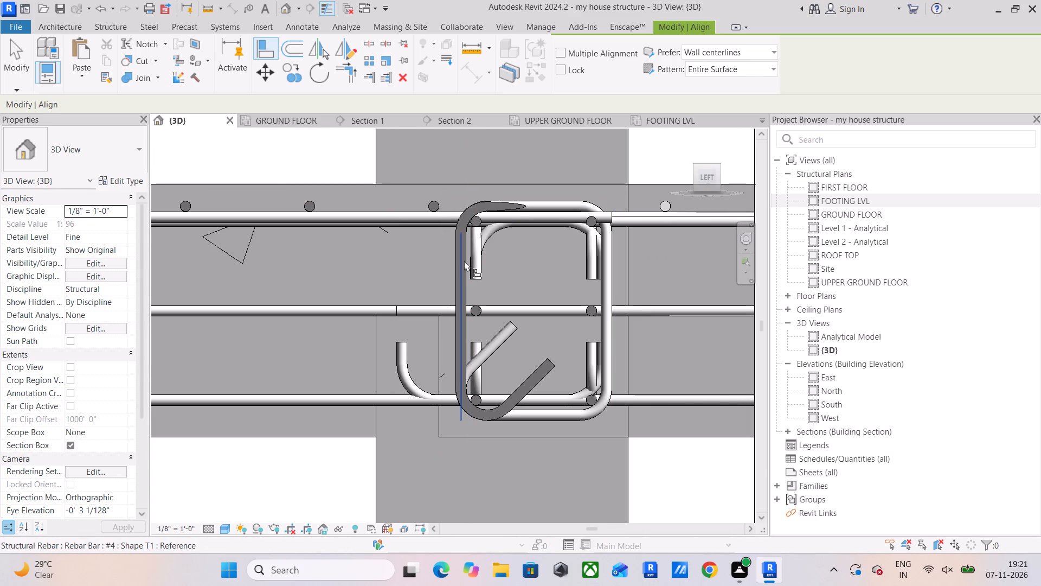
# Align the upper ground floor's two bottom hooked bars running beyond grid 2 with the top hook leg's edge inside the column stirrup.
pyautogui.click(469, 261)
pyautogui.click(390, 359)
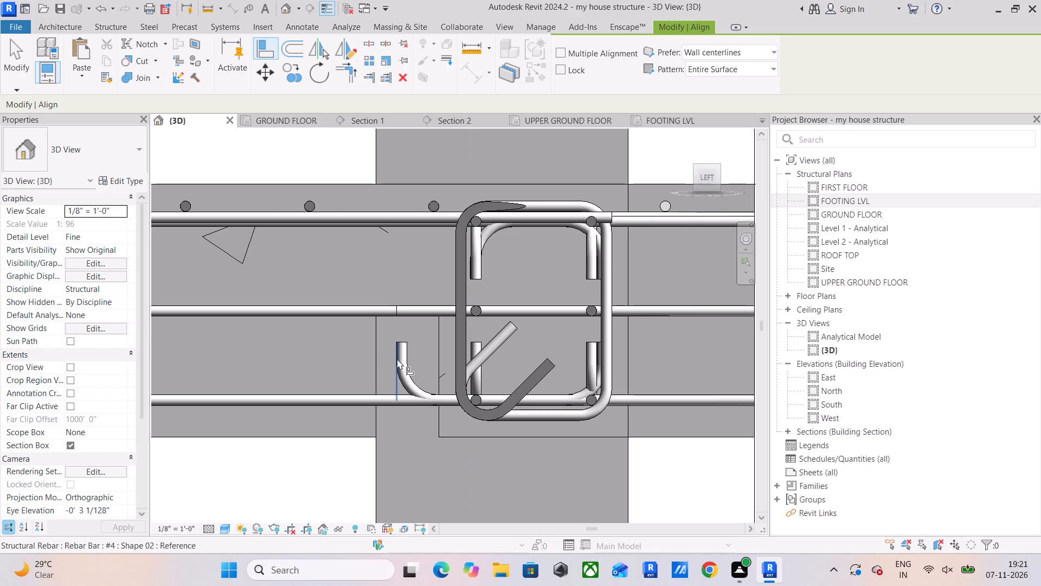
pyautogui.click(397, 359)
pyautogui.click(519, 283)
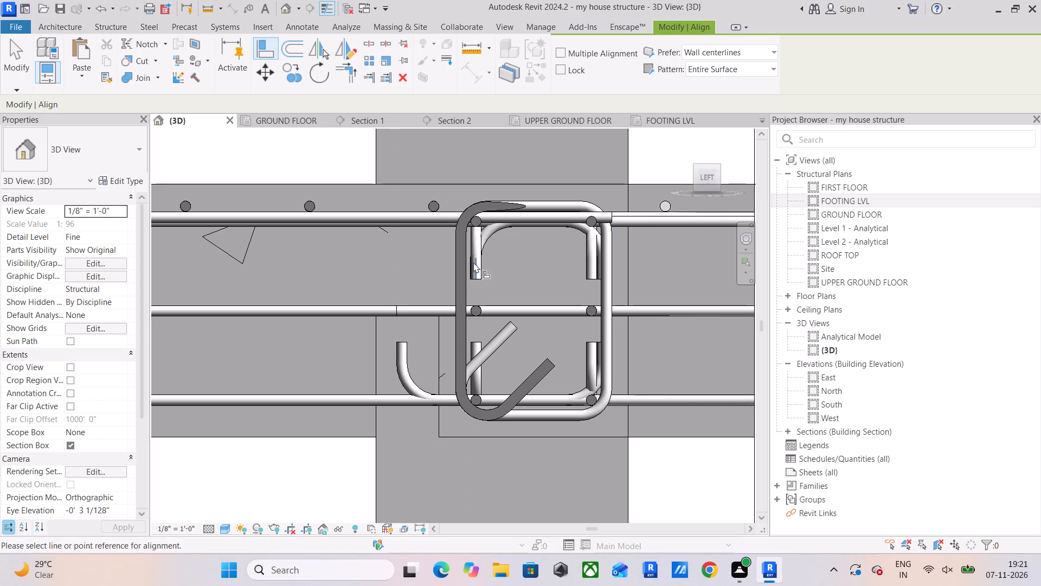
pyautogui.click(469, 267)
pyautogui.click(392, 358)
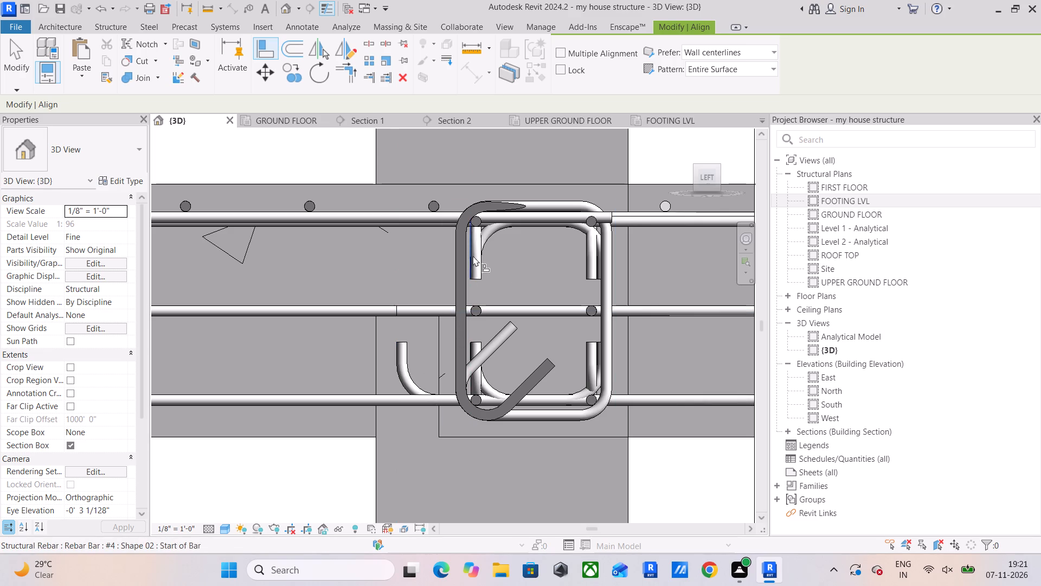
pyautogui.click(467, 253)
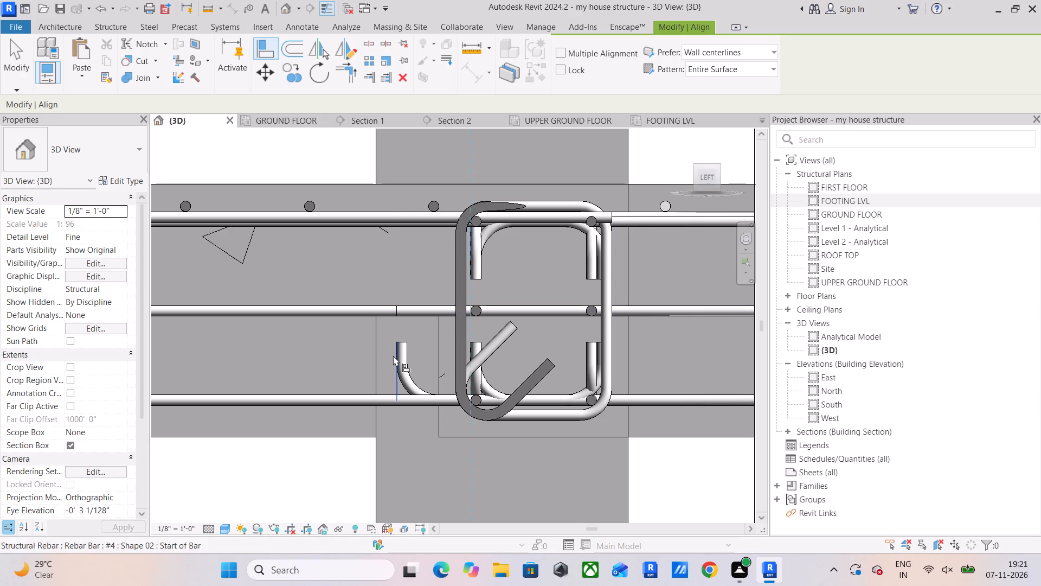
pyautogui.click(393, 355)
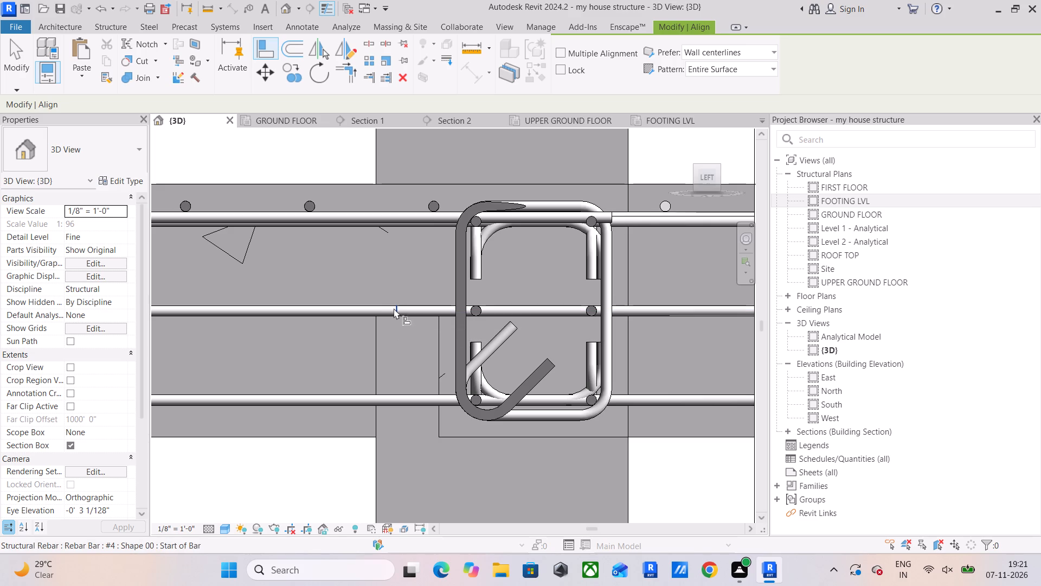
# Align the start of the upper ground floor's straight middle bar with the same hook leg edge at the grid 2 column.
pyautogui.click(5, 52)
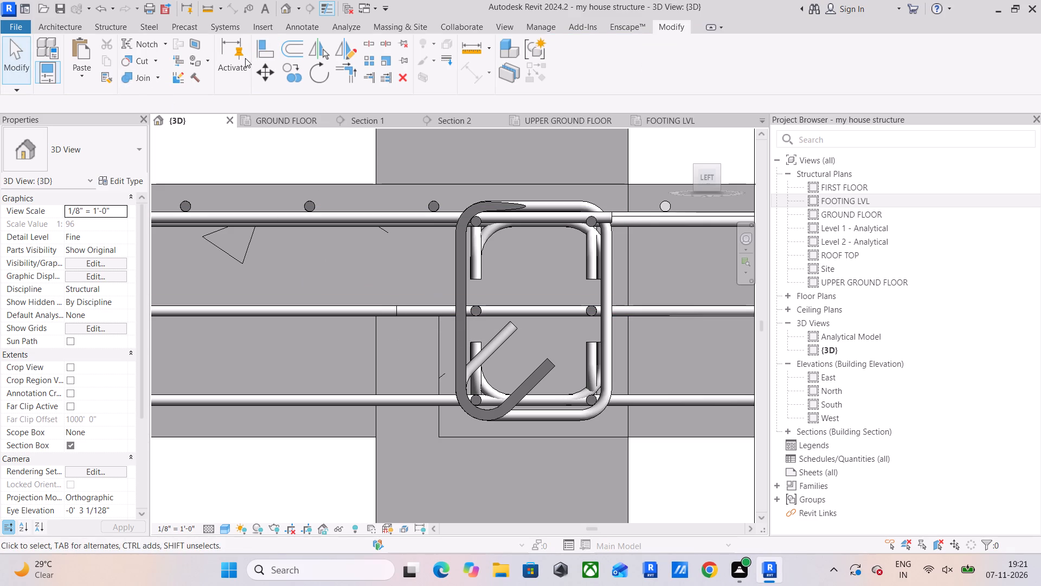
pyautogui.click(262, 54)
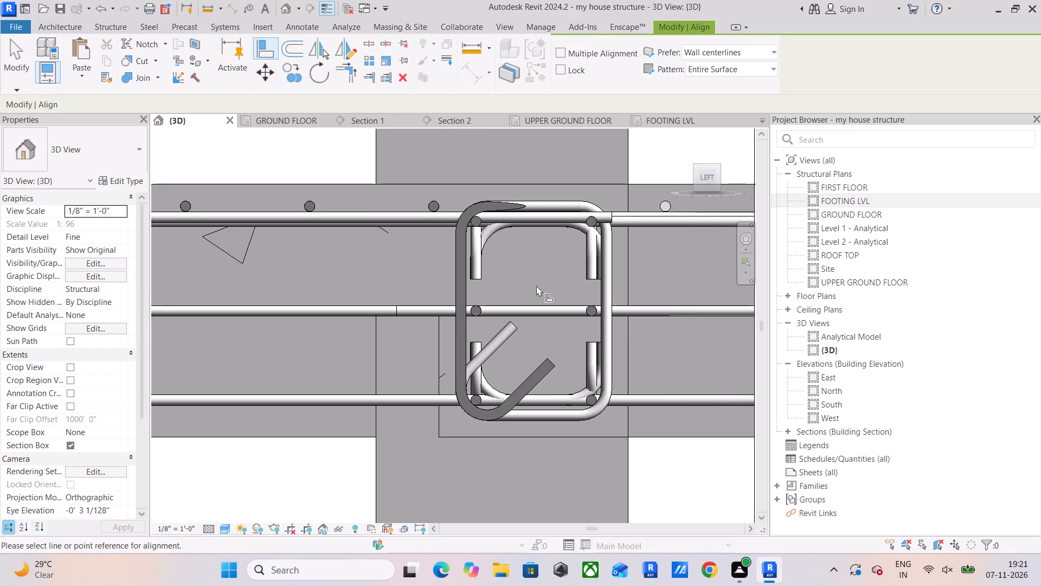
pyautogui.click(467, 249)
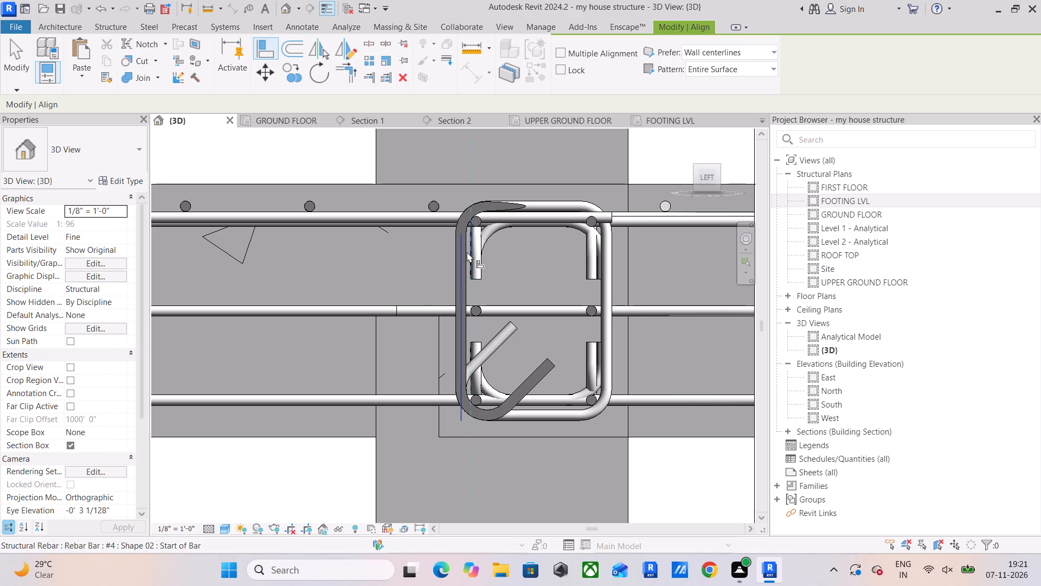
pyautogui.click(397, 307)
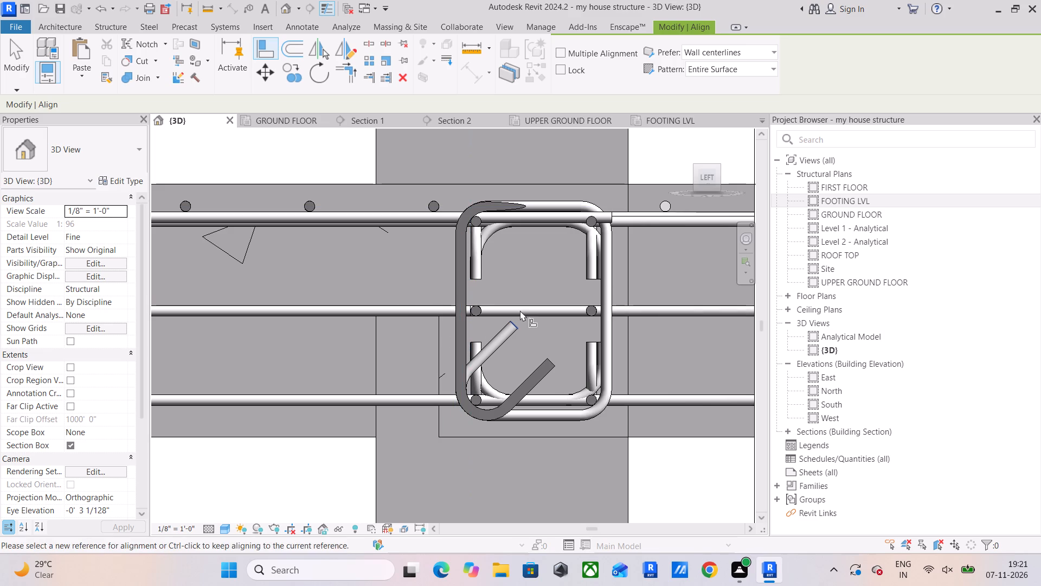
# Copy the ground floor beam's stirrup set beside the grid 2 column 2'-6" straight up to the upper ground floor beam.
pyautogui.scroll(-3, 707, 309)
pyautogui.moveTo(704, 314); pyautogui.dragTo(499, 358, button='middle')
pyautogui.scroll(-4, 501, 336)
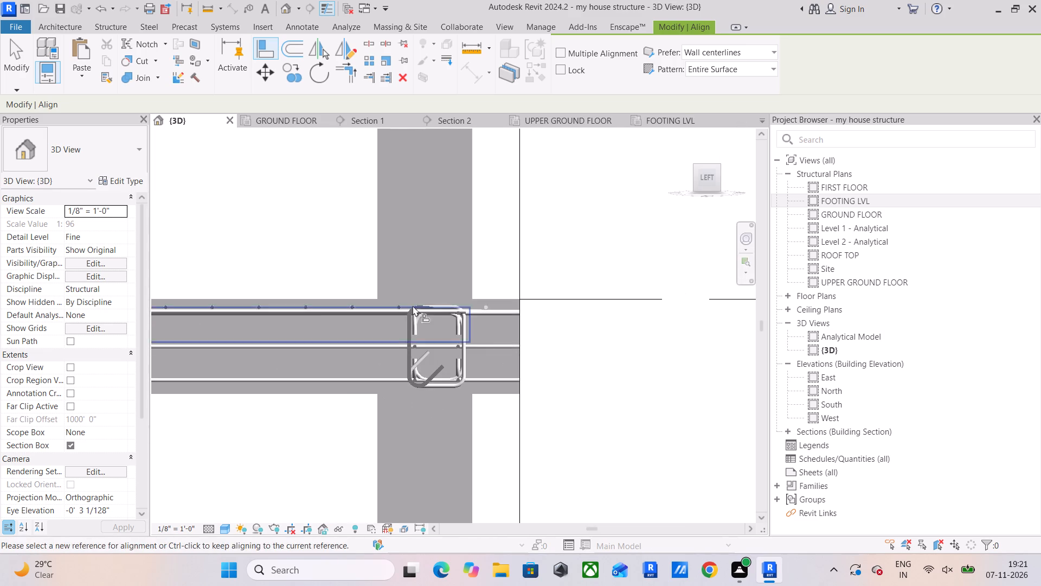
pyautogui.click(21, 60)
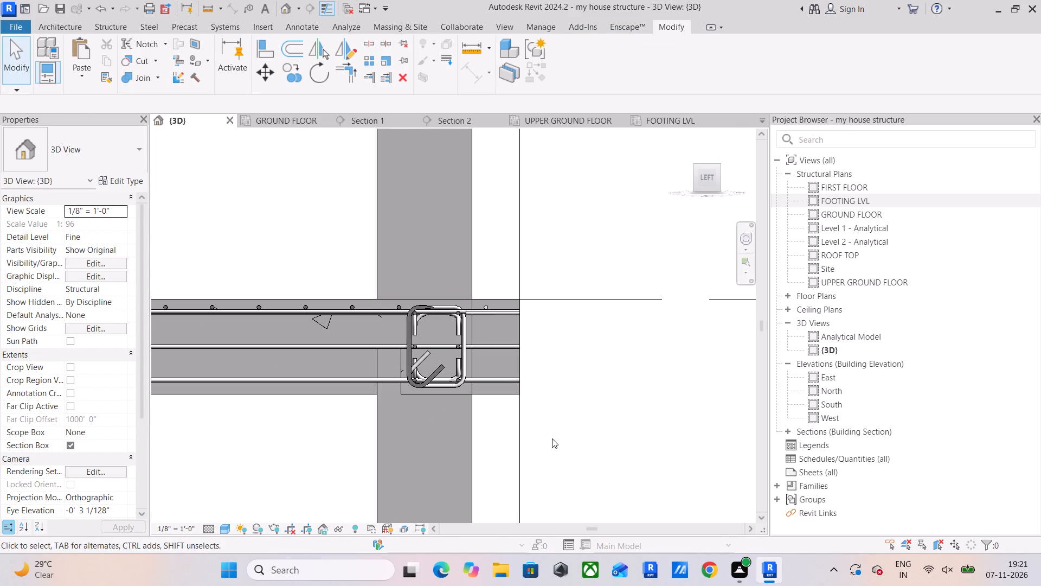
pyautogui.moveTo(484, 435); pyautogui.dragTo(520, 337, button='middle')
pyautogui.scroll(-3, 520, 341)
pyautogui.moveTo(523, 361); pyautogui.dragTo(529, 389, button='middle')
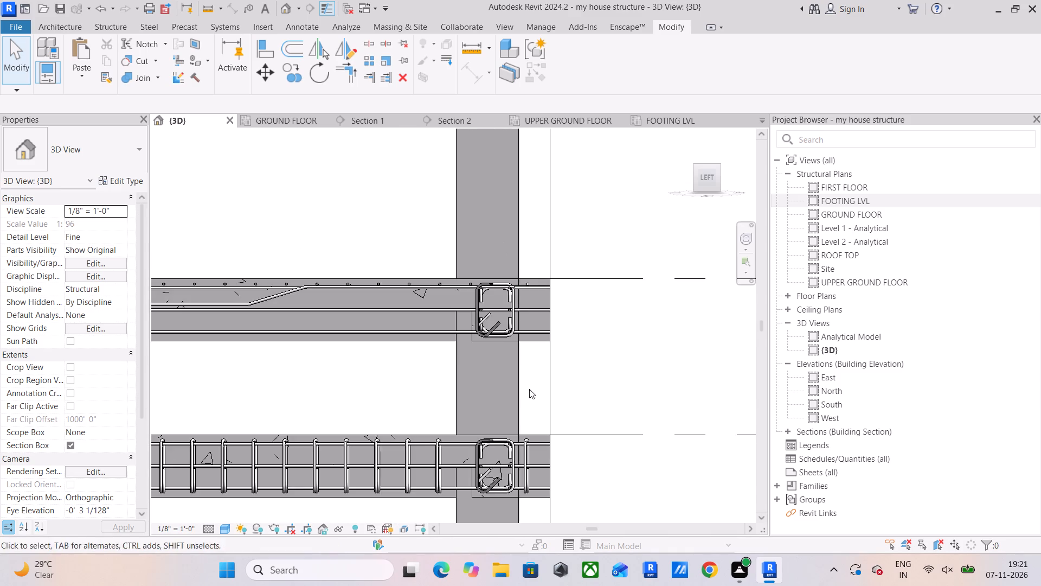
pyautogui.scroll(-1, 446, 368)
pyautogui.moveTo(448, 370); pyautogui.dragTo(582, 339, button='middle')
pyautogui.click(547, 415)
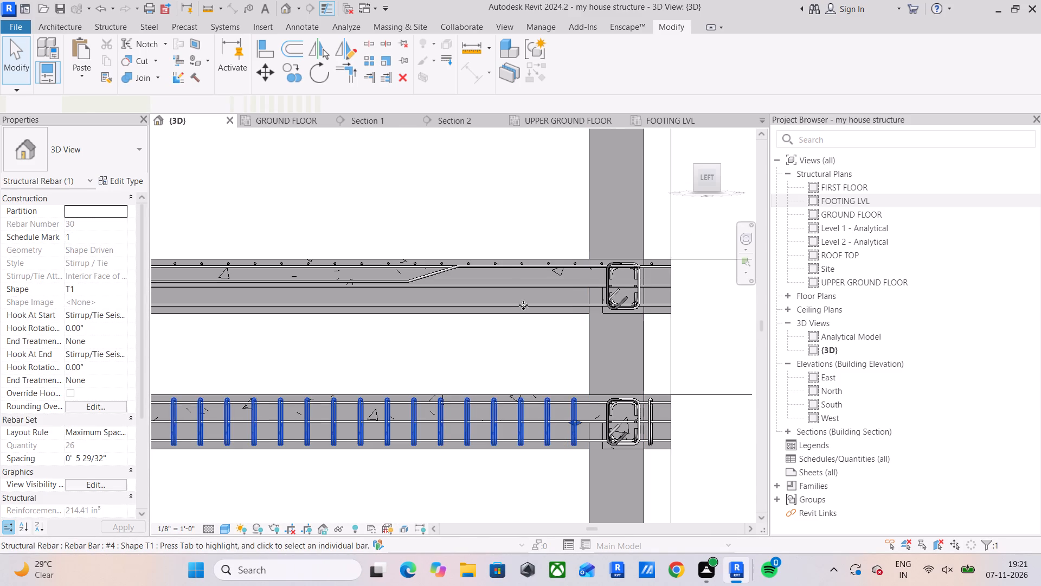
pyautogui.click(282, 74)
pyautogui.scroll(3, 599, 396)
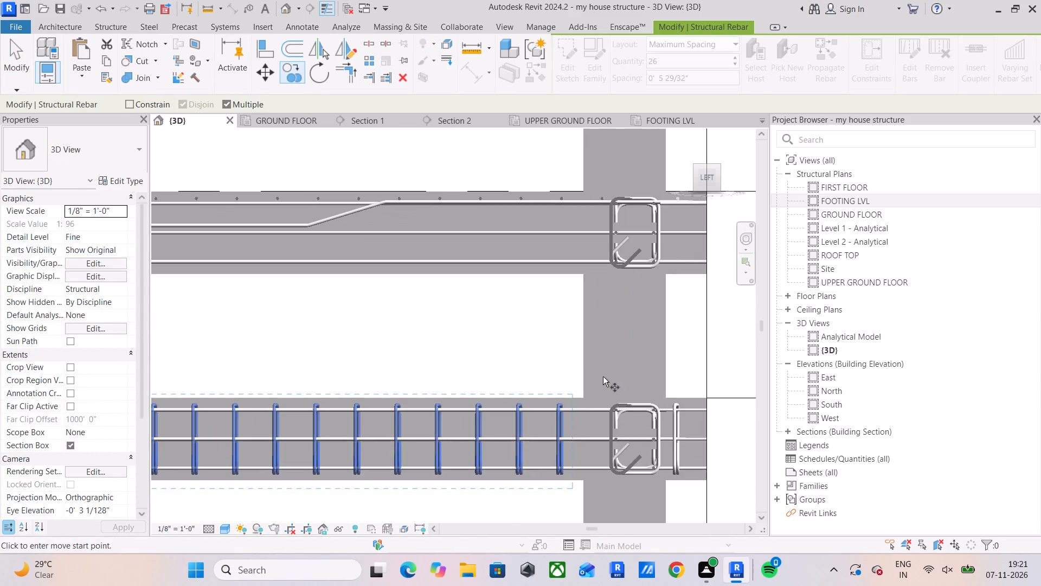
pyautogui.moveTo(581, 398); pyautogui.dragTo(581, 361)
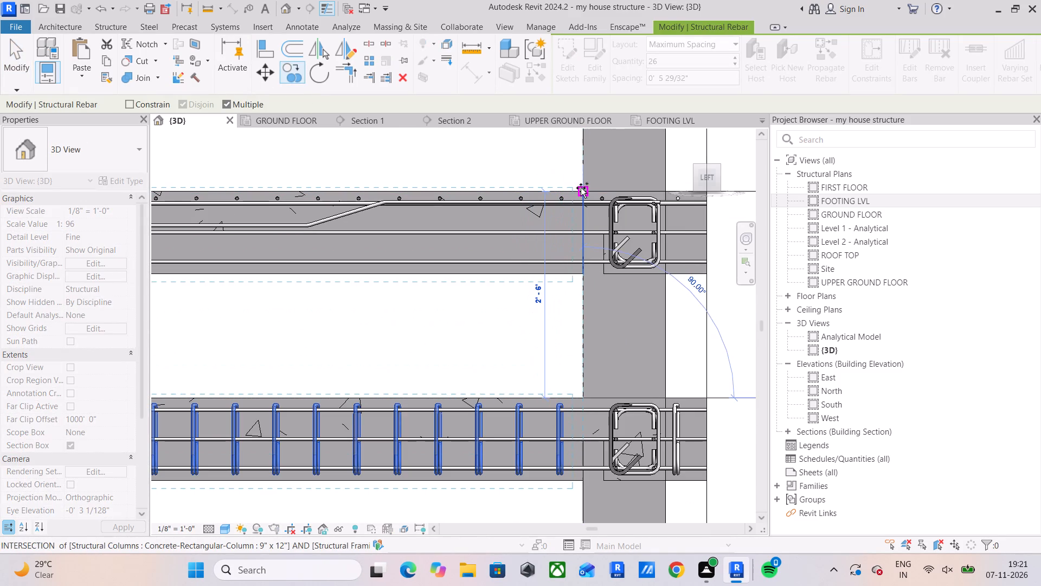
pyautogui.click(581, 188)
# Place another copy of the stirrup set on the topmost beam where its top edge meets the grid 2 column face.
pyautogui.scroll(-6, 576, 226)
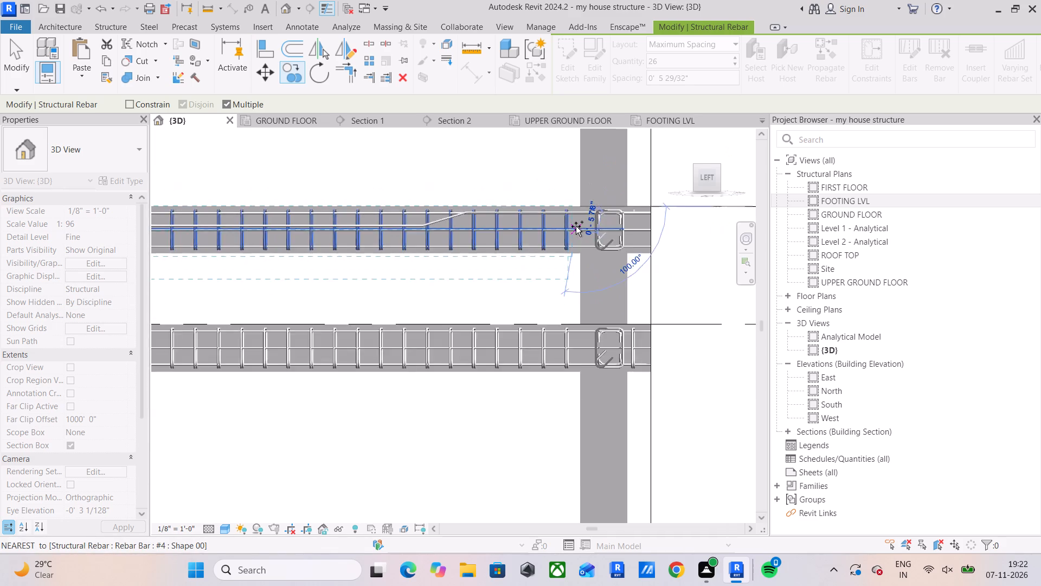
pyautogui.scroll(-3, 576, 226)
pyautogui.moveTo(575, 230); pyautogui.dragTo(573, 506, button='middle')
pyautogui.scroll(5, 579, 216)
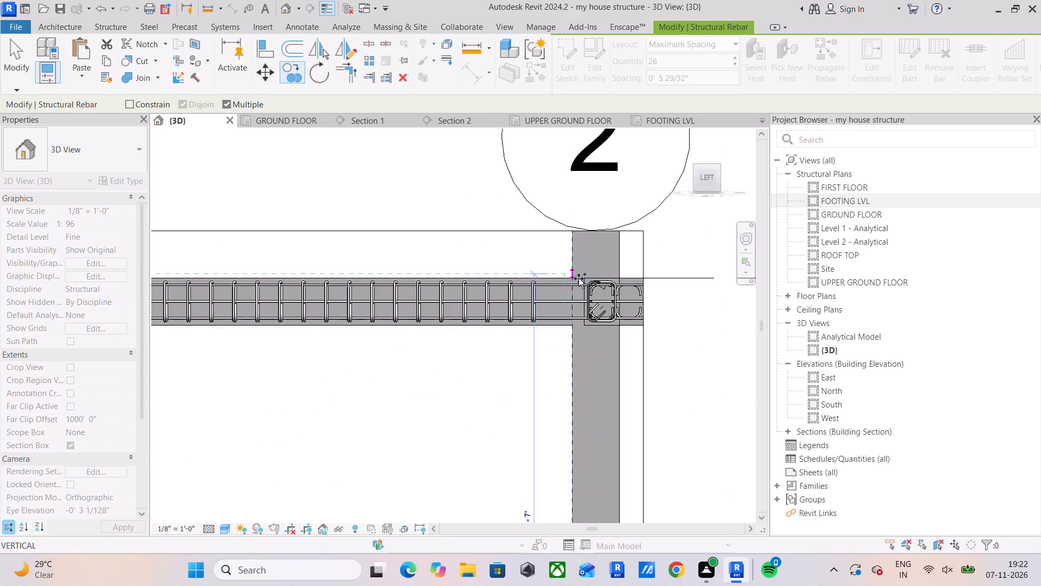
pyautogui.click(573, 283)
pyautogui.scroll(4, 512, 281)
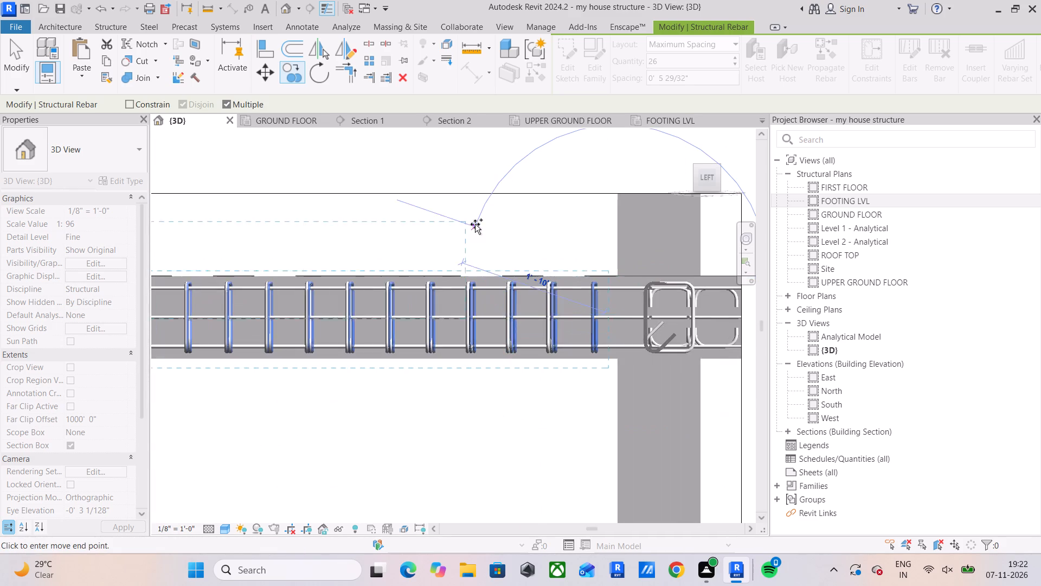
pyautogui.click(7, 50)
# Delete the topmost beam's old stirrup set overlapping the new copy.
pyautogui.scroll(3, 520, 328)
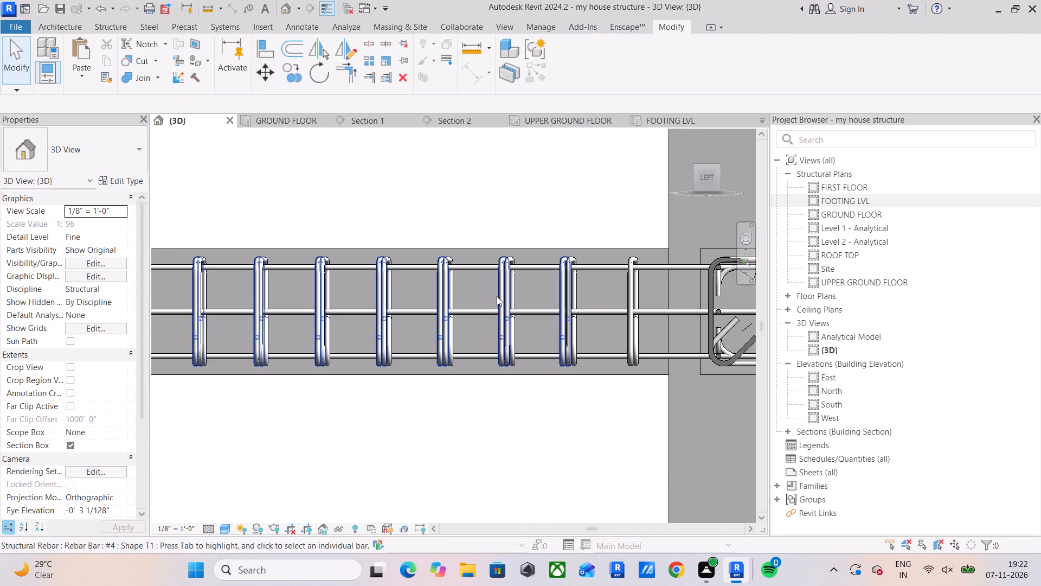
pyautogui.click(497, 296)
pyautogui.press('Delete')
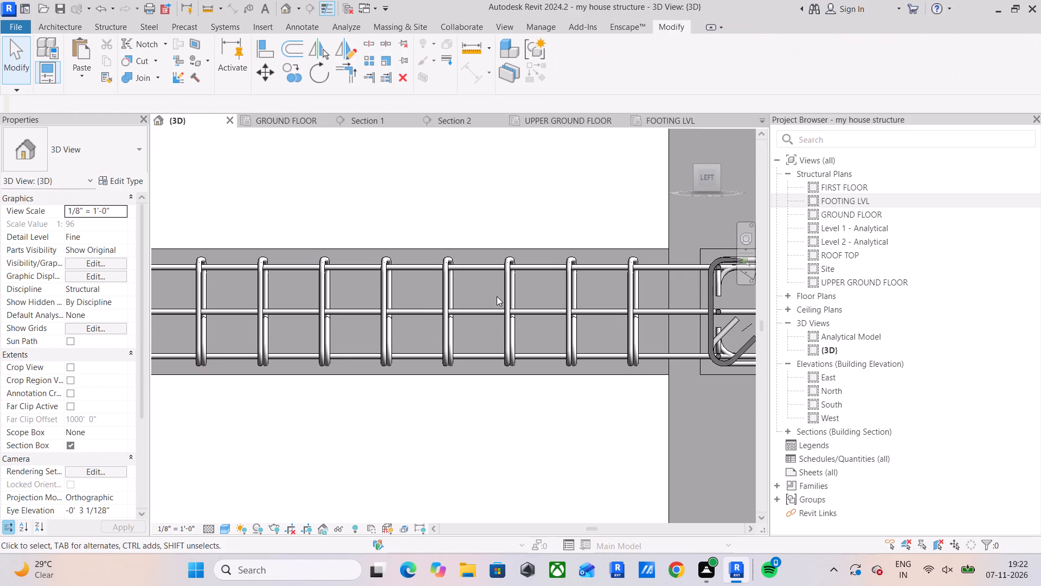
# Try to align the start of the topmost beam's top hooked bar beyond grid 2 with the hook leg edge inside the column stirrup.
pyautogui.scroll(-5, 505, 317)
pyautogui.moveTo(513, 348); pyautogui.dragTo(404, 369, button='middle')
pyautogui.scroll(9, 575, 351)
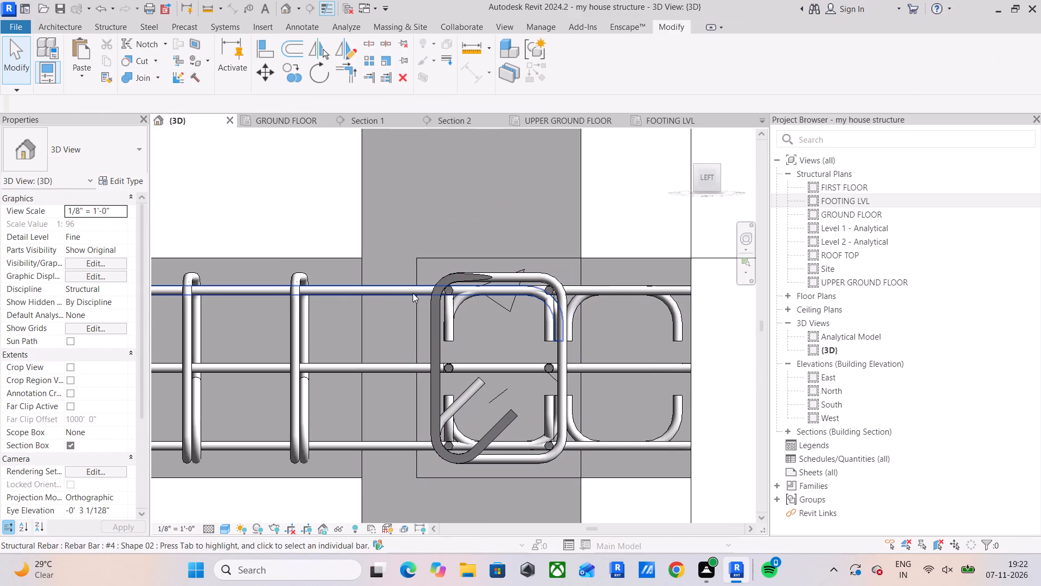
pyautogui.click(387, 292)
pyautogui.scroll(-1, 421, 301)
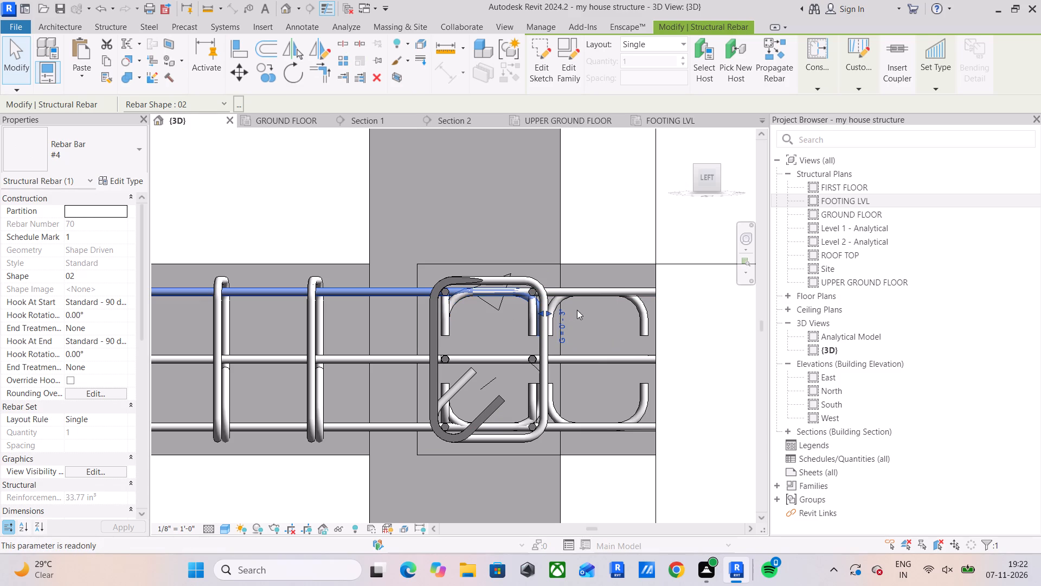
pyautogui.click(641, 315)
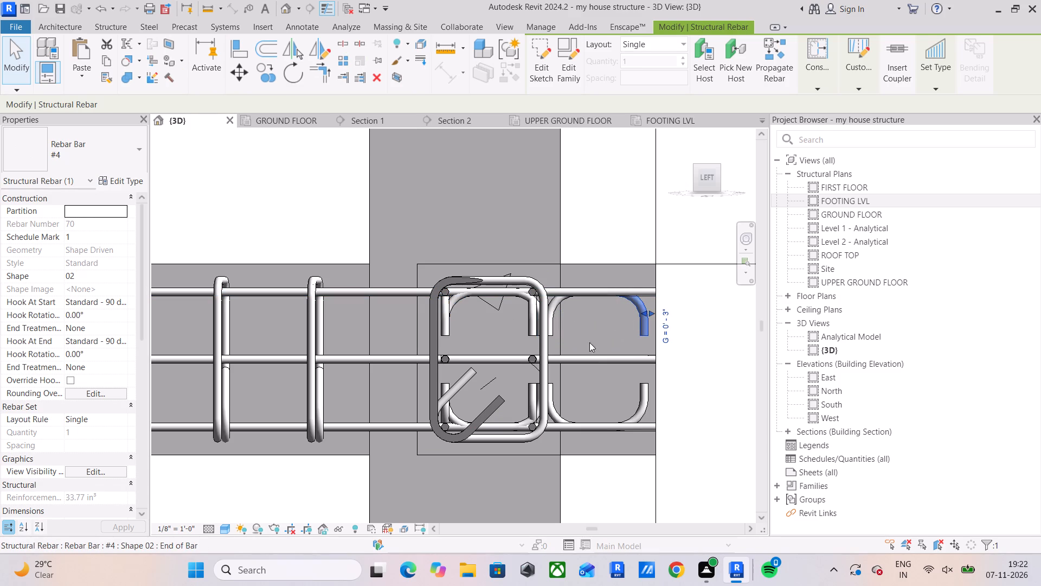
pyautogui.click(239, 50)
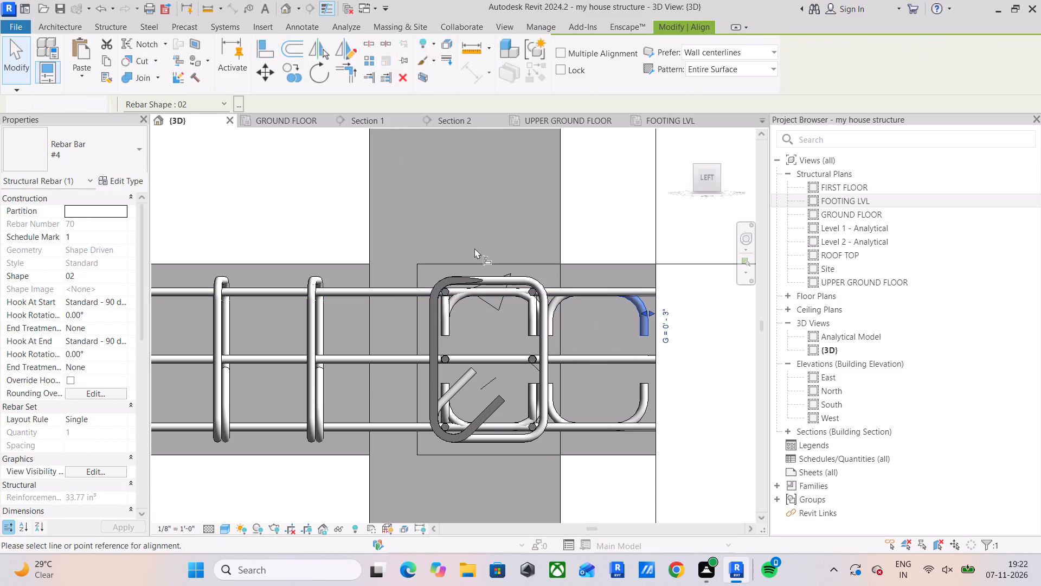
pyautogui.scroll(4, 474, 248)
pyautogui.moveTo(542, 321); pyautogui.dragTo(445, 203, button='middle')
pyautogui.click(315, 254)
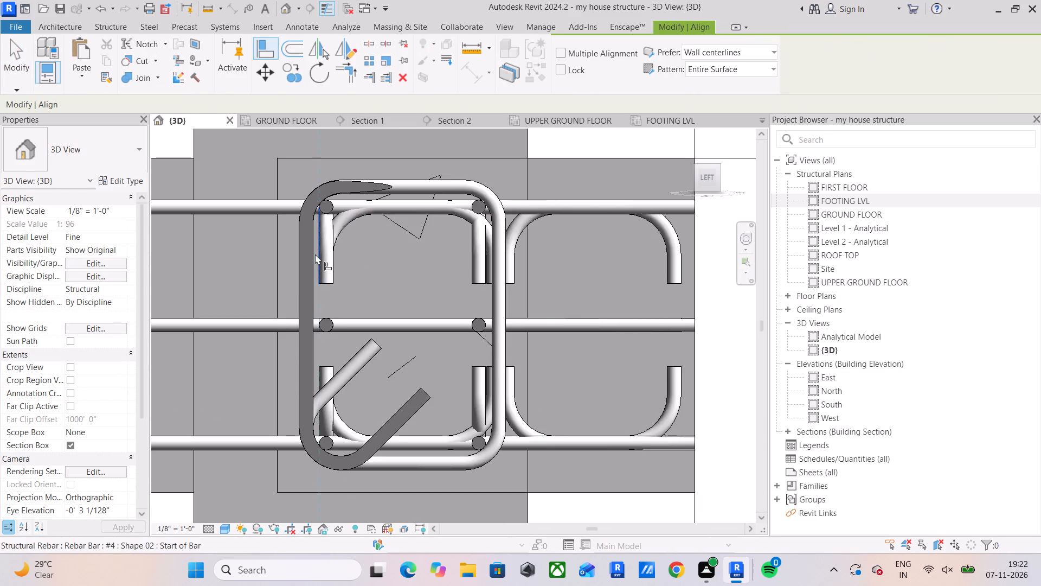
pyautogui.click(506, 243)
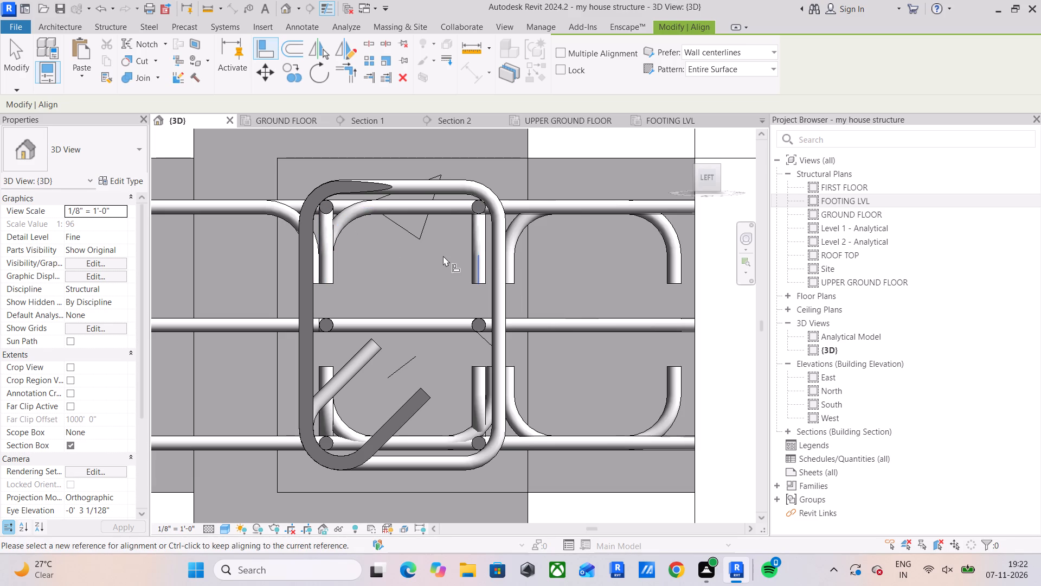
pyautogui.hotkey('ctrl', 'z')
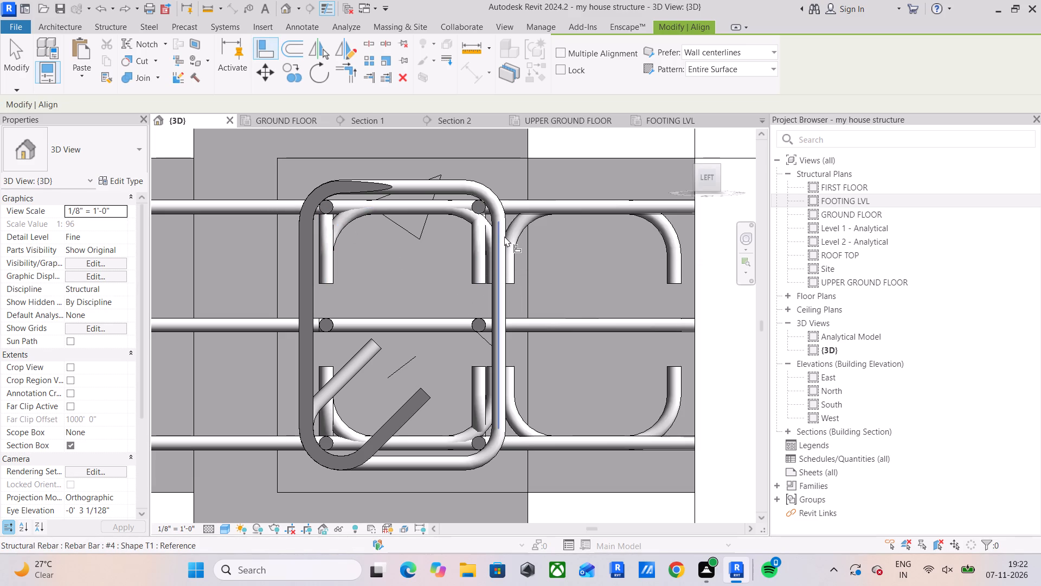
# Pull the start of the top hooked bar beyond grid 2 clear of the column stirrup, and align it with the hook leg edge inside.
pyautogui.scroll(3, 504, 236)
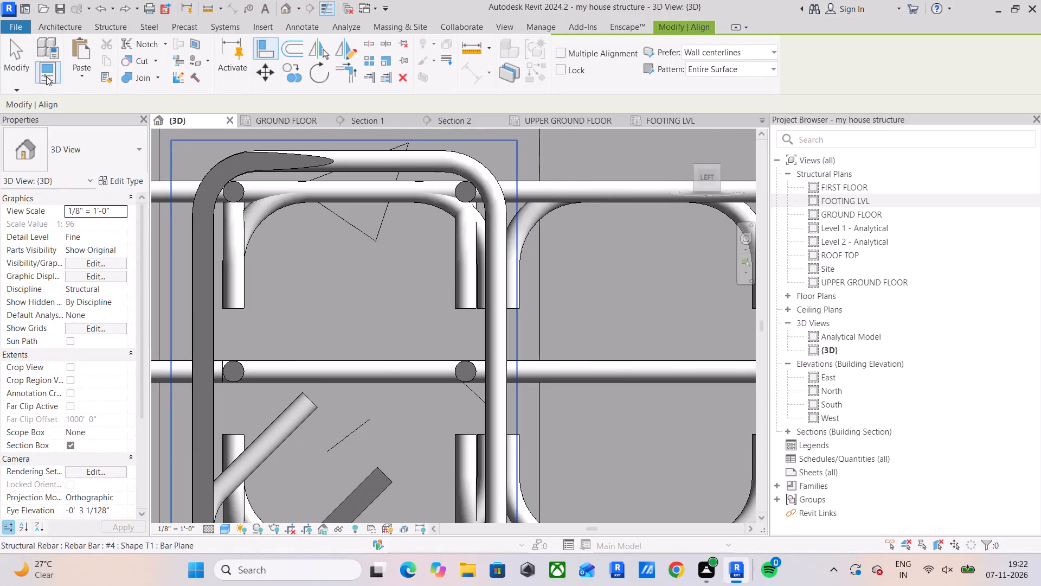
pyautogui.click(18, 57)
pyautogui.click(523, 257)
pyautogui.click(535, 213)
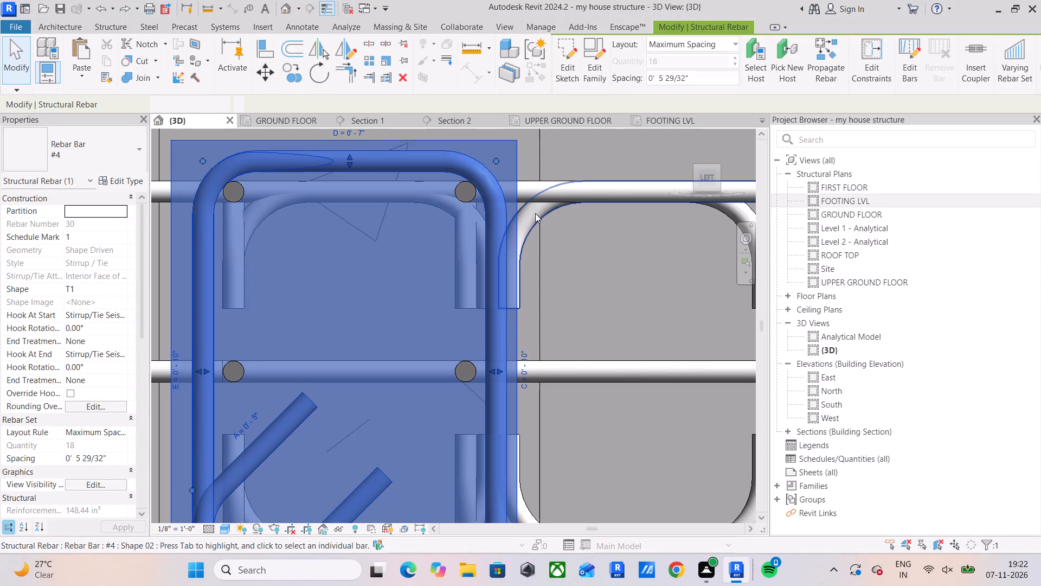
pyautogui.moveTo(503, 249); pyautogui.dragTo(574, 254)
pyautogui.moveTo(575, 254); pyautogui.dragTo(555, 263, button='middle')
pyautogui.click(246, 58)
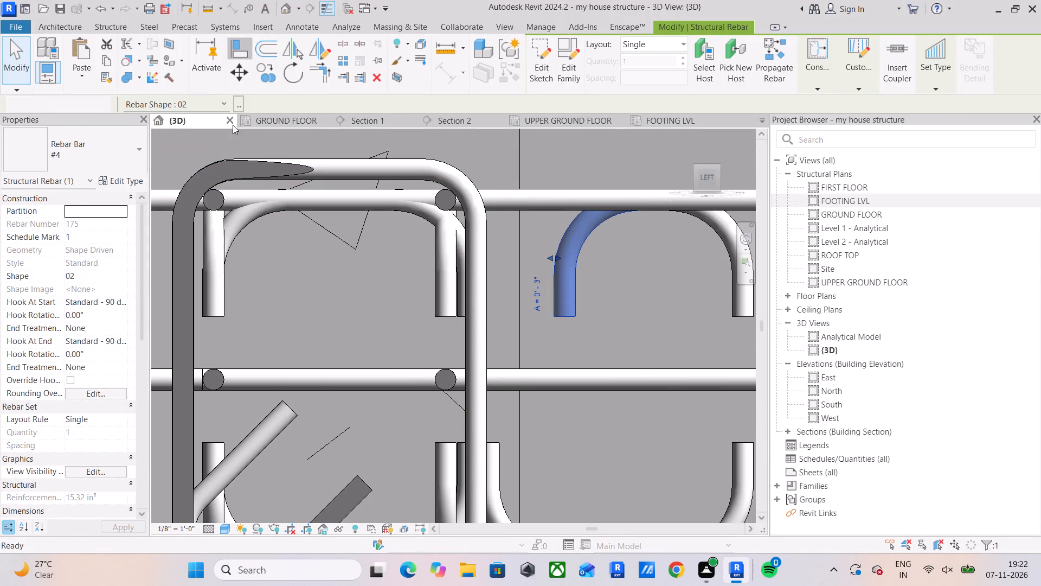
pyautogui.moveTo(202, 262); pyautogui.dragTo(219, 263)
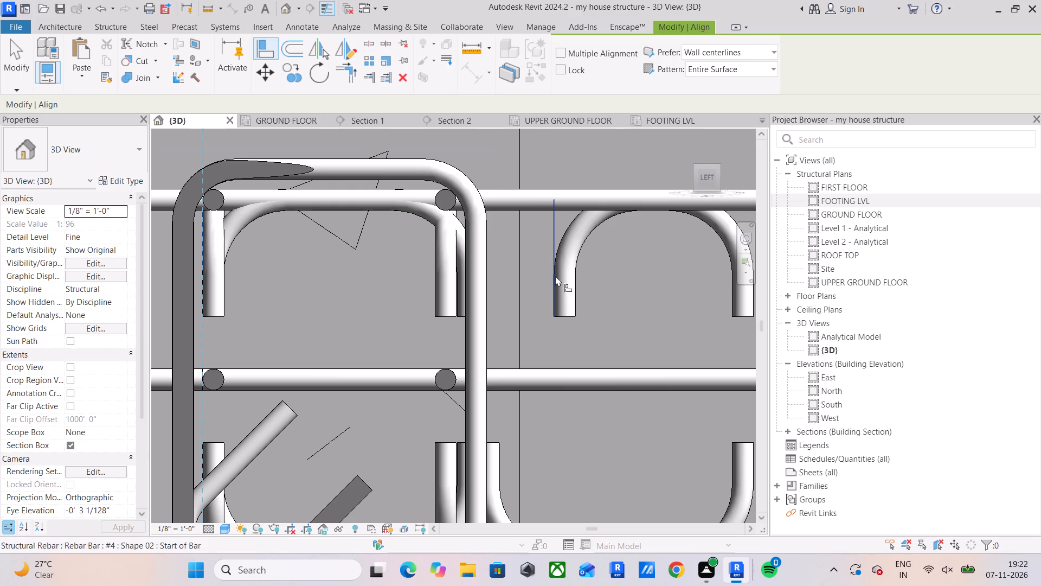
pyautogui.click(555, 276)
# Align the end of the top hooked span bar overshooting the grid 2 column with the other span bar's end at the stirrup's far leg.
pyautogui.click(484, 263)
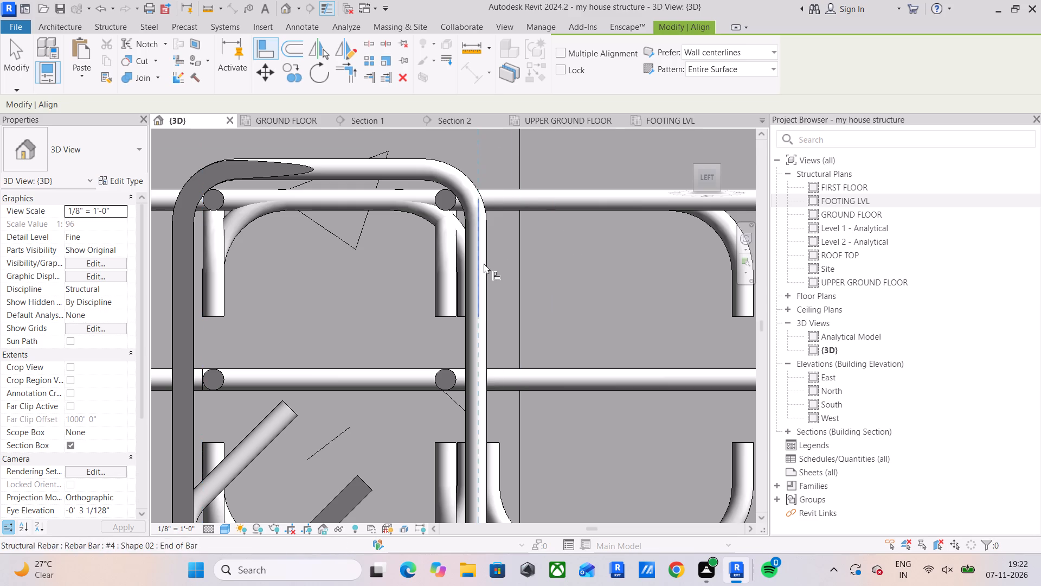
pyautogui.moveTo(703, 256); pyautogui.dragTo(524, 250, button='middle')
pyautogui.click(576, 251)
# Align the end of the bottom hooked span bar overshooting the grid 2 column with the column stirrup's far leg.
pyautogui.scroll(-3, 478, 262)
pyautogui.moveTo(479, 257); pyautogui.dragTo(490, 254, button='middle')
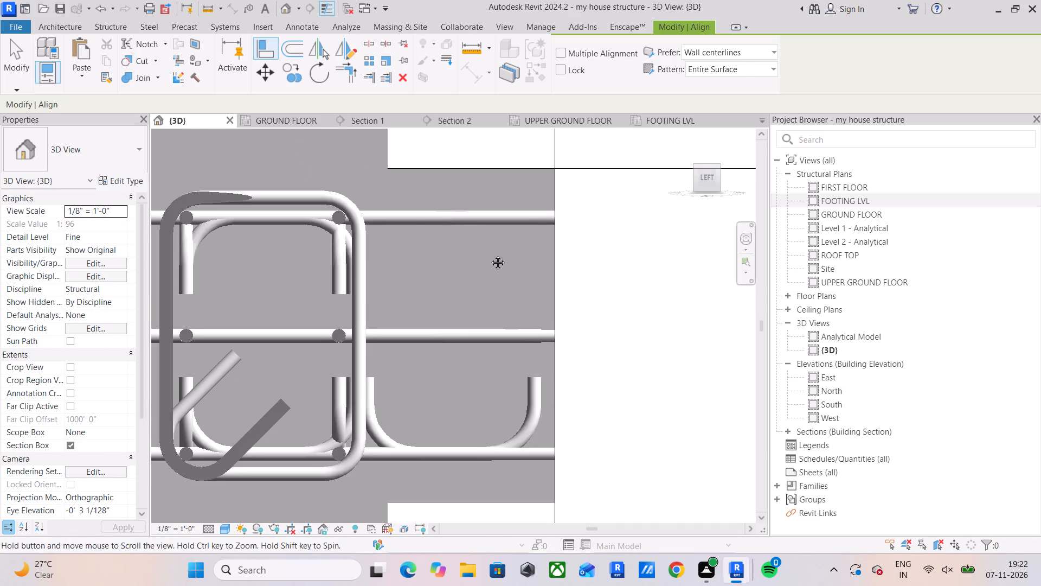
pyautogui.moveTo(490, 254); pyautogui.dragTo(555, 197, button='middle')
pyautogui.scroll(1, 555, 197)
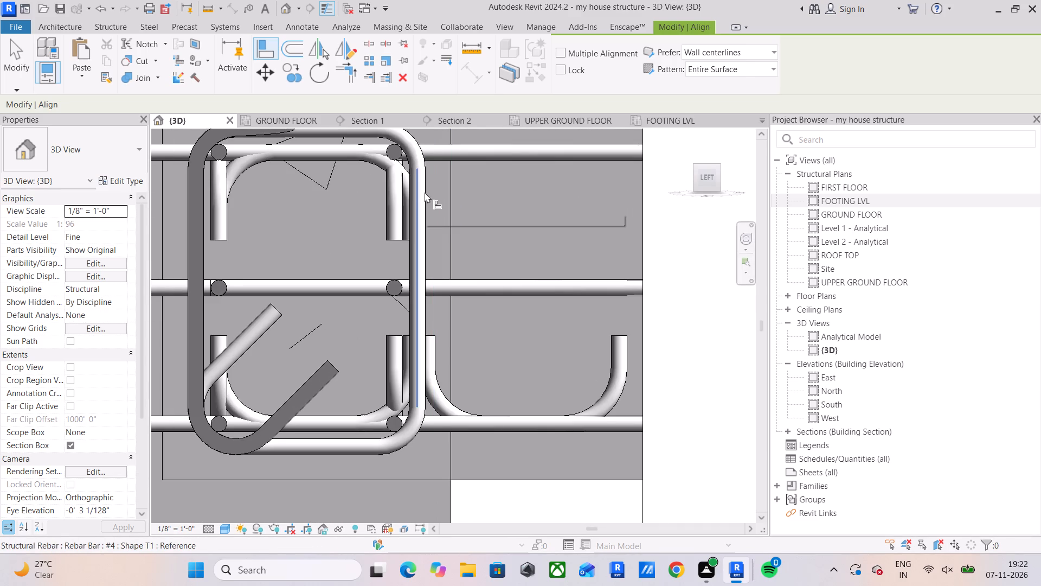
pyautogui.click(425, 192)
pyautogui.click(625, 353)
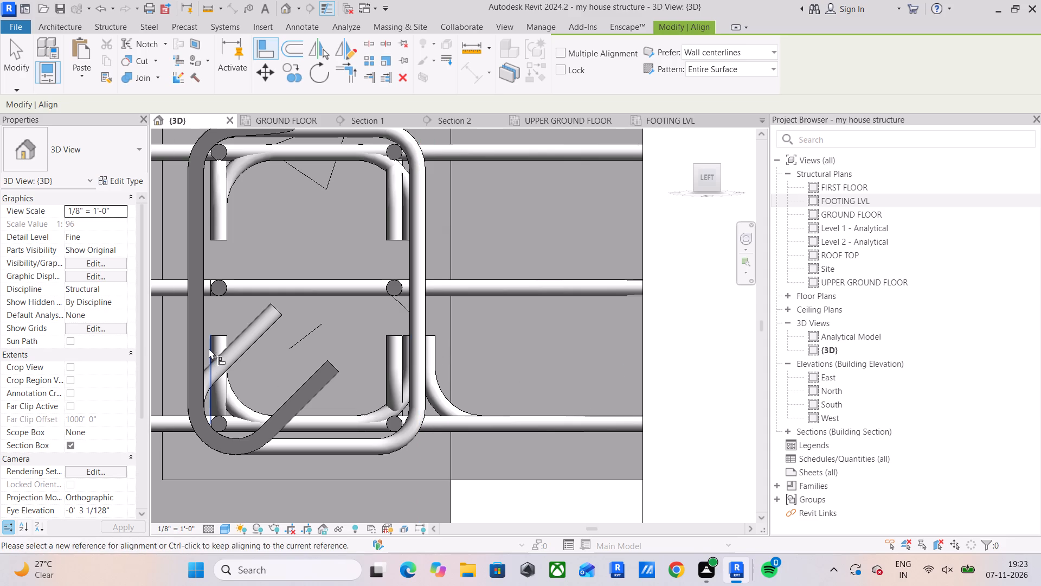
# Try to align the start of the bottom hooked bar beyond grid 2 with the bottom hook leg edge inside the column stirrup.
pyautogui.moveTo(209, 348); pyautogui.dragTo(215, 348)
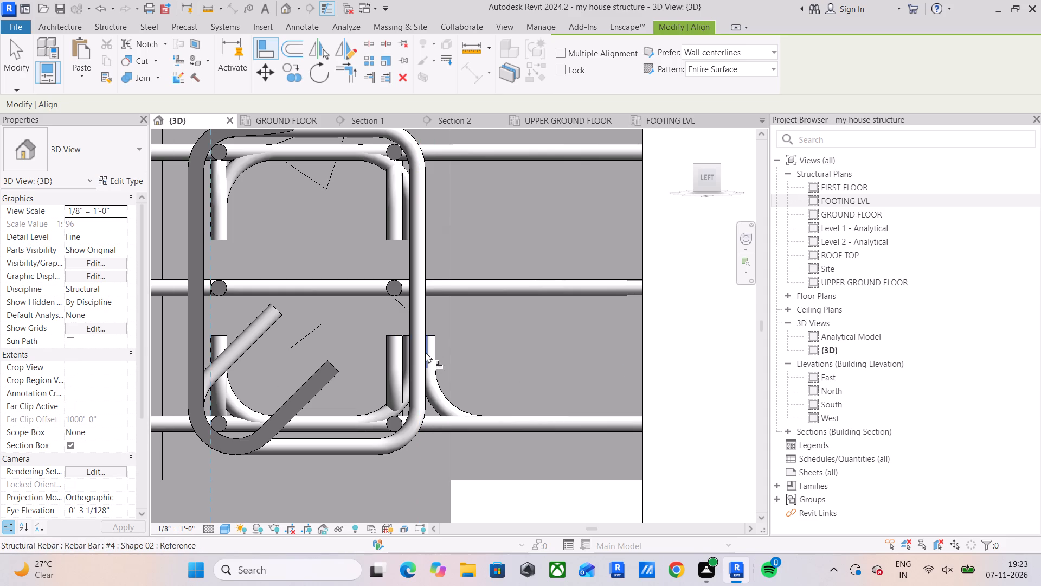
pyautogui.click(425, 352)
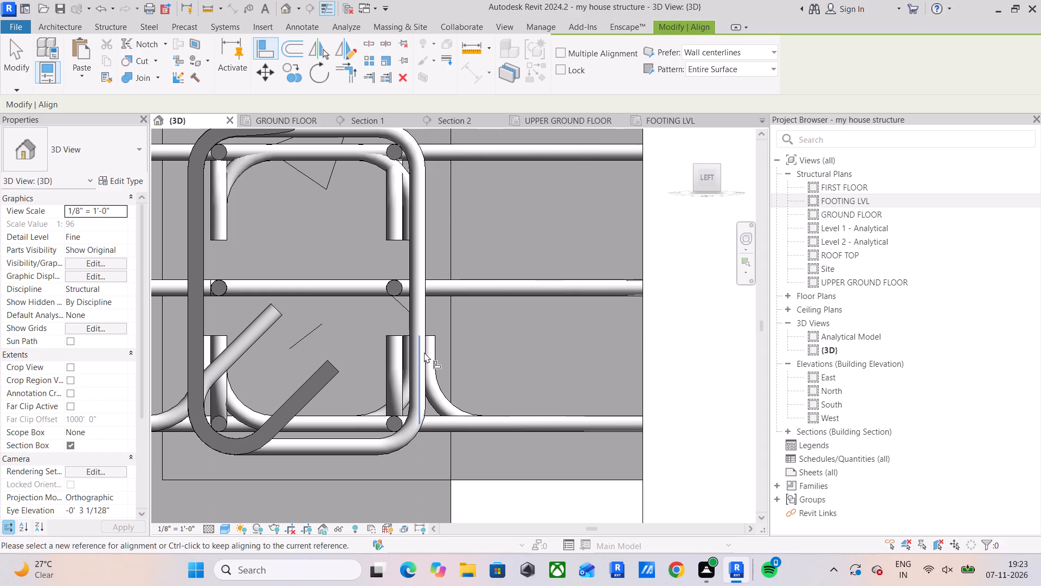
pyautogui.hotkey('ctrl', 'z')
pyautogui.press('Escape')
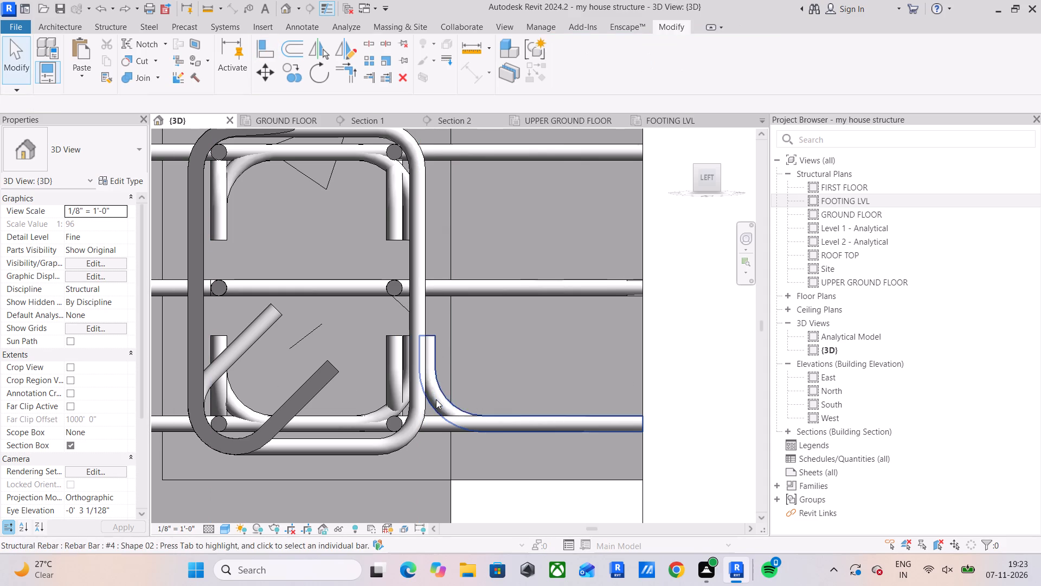
# Pull the start of the bottom hooked bar beyond grid 2 clear of the column stirrup, and align it with the bottom hook leg edge inside.
pyautogui.click(436, 399)
pyautogui.moveTo(423, 375); pyautogui.dragTo(441, 377)
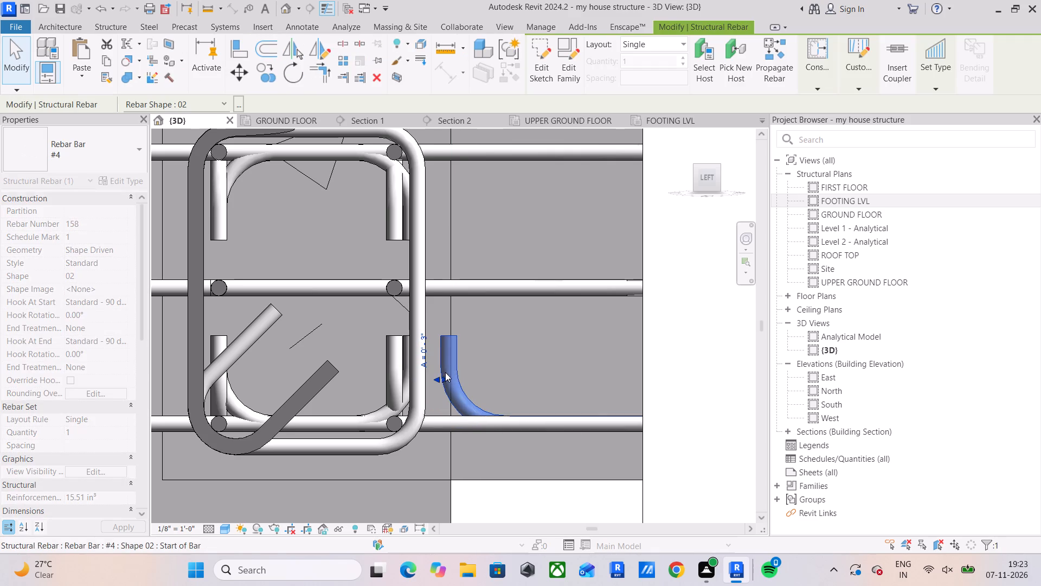
pyautogui.click(232, 58)
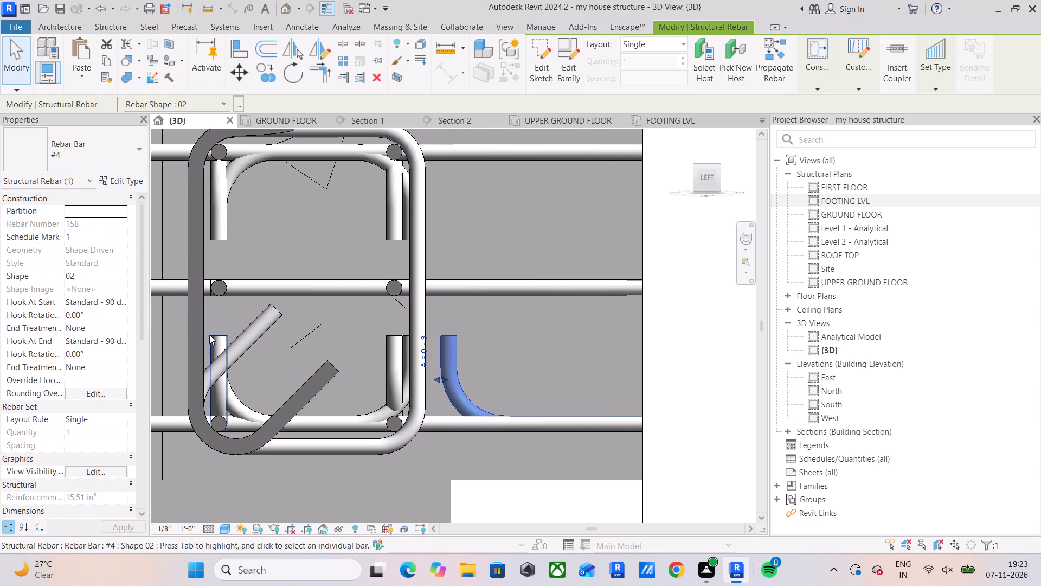
pyautogui.click(209, 336)
pyautogui.moveTo(314, 332); pyautogui.dragTo(317, 316)
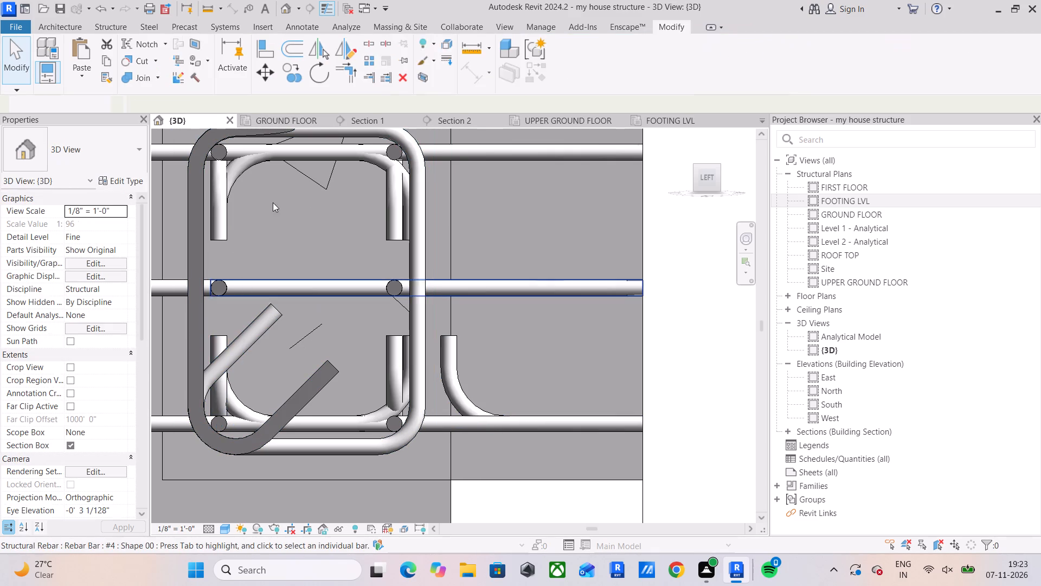
pyautogui.click(266, 46)
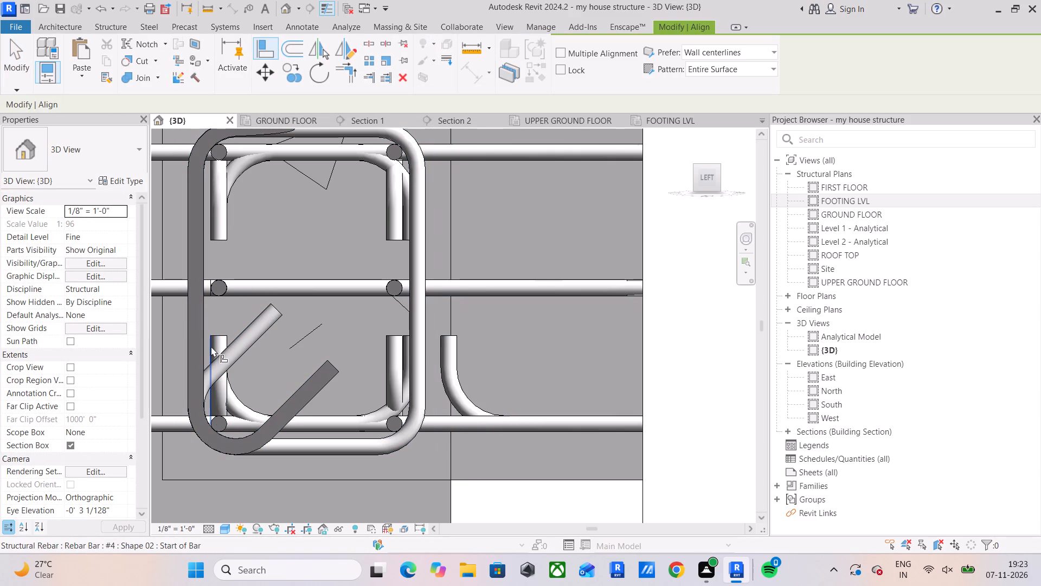
pyautogui.click(209, 346)
pyautogui.click(441, 355)
pyautogui.scroll(-4, 441, 353)
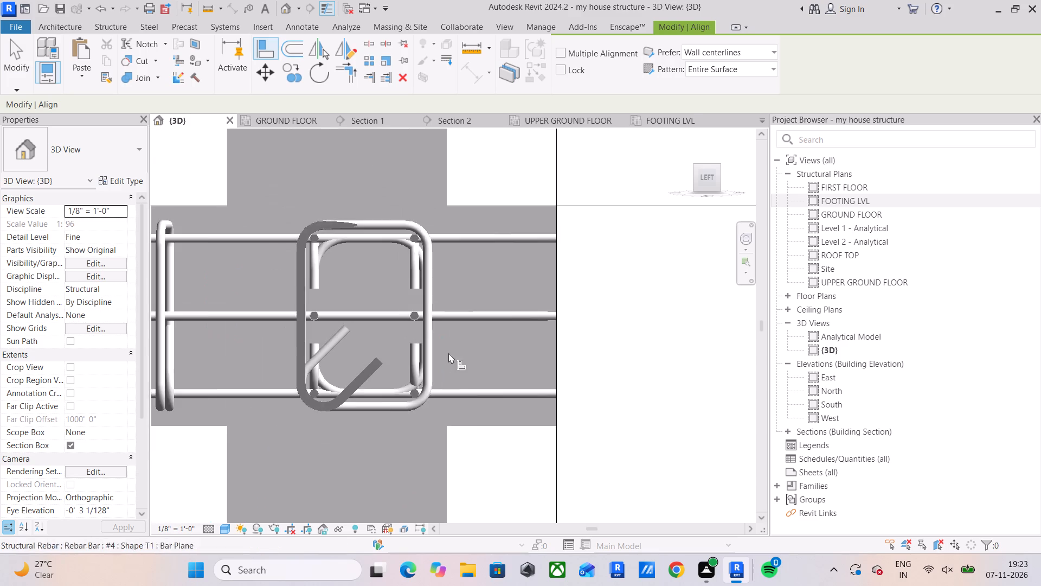
pyautogui.moveTo(454, 353); pyautogui.dragTo(506, 354, button='middle')
pyautogui.scroll(-10, 507, 354)
pyautogui.moveTo(543, 354); pyautogui.dragTo(621, 269, button='middle')
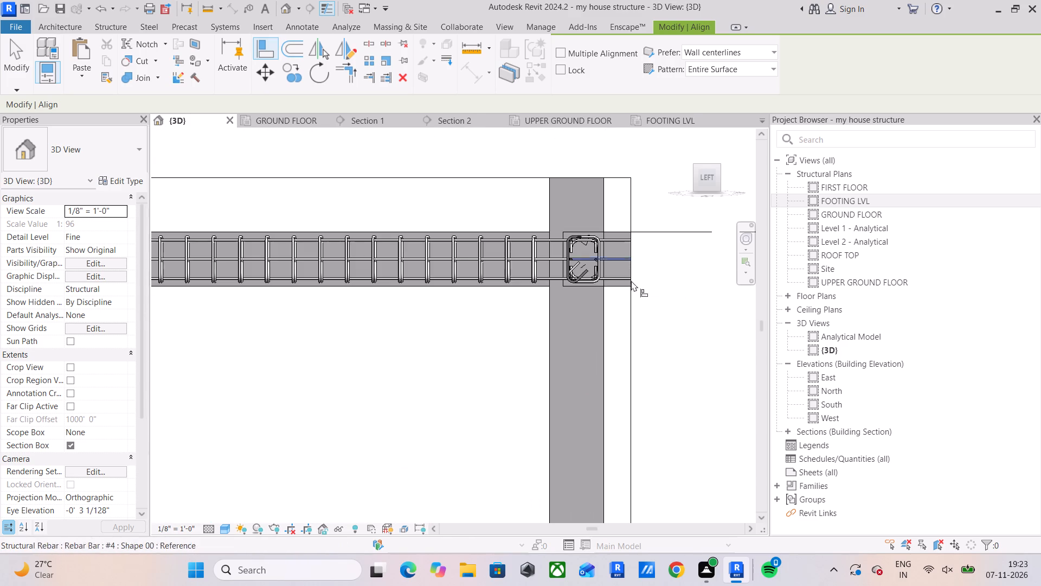
# Extend the section box side past the grid 1 column so the span beyond grid 2 is exposed.
pyautogui.click(5, 45)
pyautogui.scroll(-5, 323, 295)
pyautogui.moveTo(339, 294); pyautogui.dragTo(268, 176, button='middle')
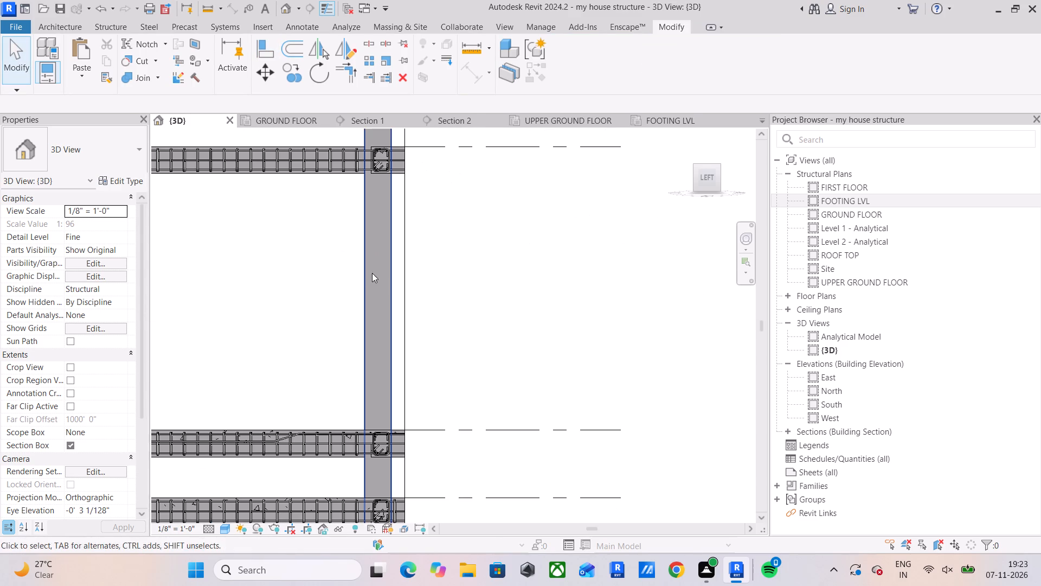
pyautogui.click(404, 267)
pyautogui.scroll(-4, 416, 326)
pyautogui.moveTo(414, 382); pyautogui.dragTo(505, 383)
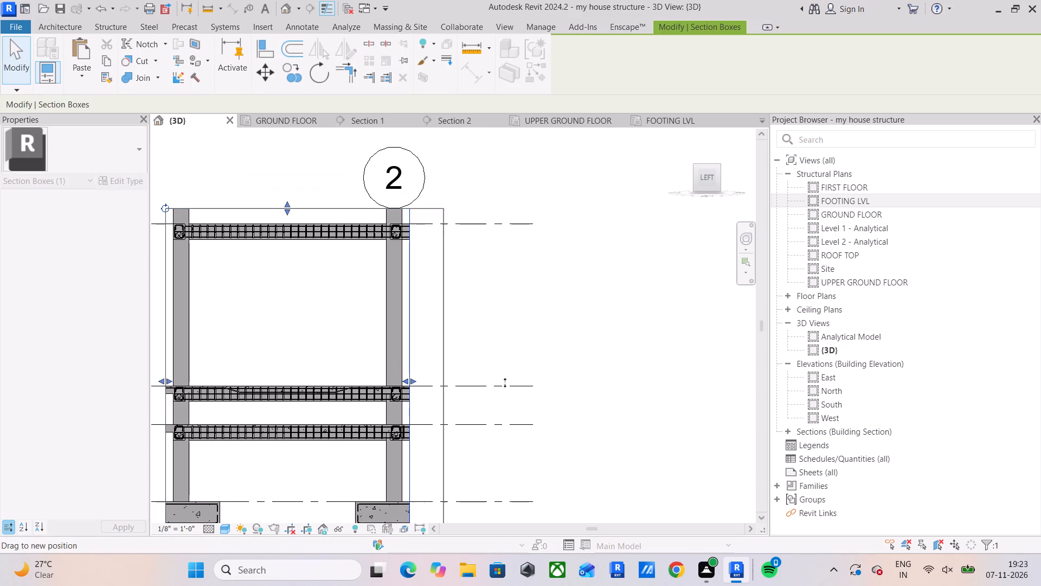
pyautogui.moveTo(505, 383); pyautogui.dragTo(606, 383)
# Align the end of the ground floor beam's first top hooked bar at grid 1 with the upper ground floor bar's hook end above.
pyautogui.scroll(3, 435, 404)
pyautogui.moveTo(435, 404); pyautogui.dragTo(438, 322, button='middle')
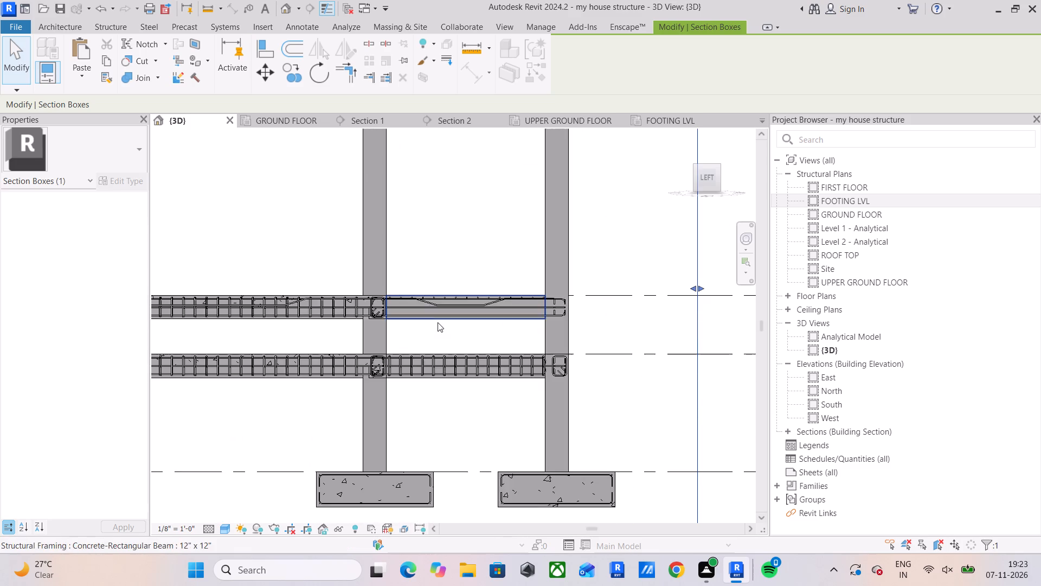
pyautogui.scroll(5, 555, 288)
pyautogui.moveTo(555, 303); pyautogui.dragTo(549, 198, button='middle')
pyautogui.scroll(5, 524, 337)
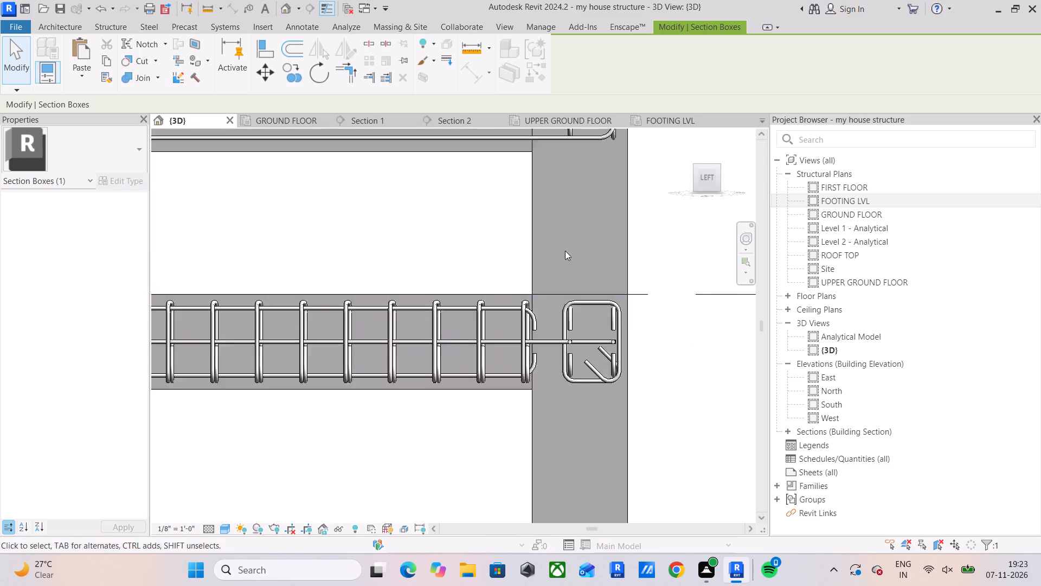
pyautogui.moveTo(549, 266); pyautogui.dragTo(505, 366, button='middle')
pyautogui.click(272, 42)
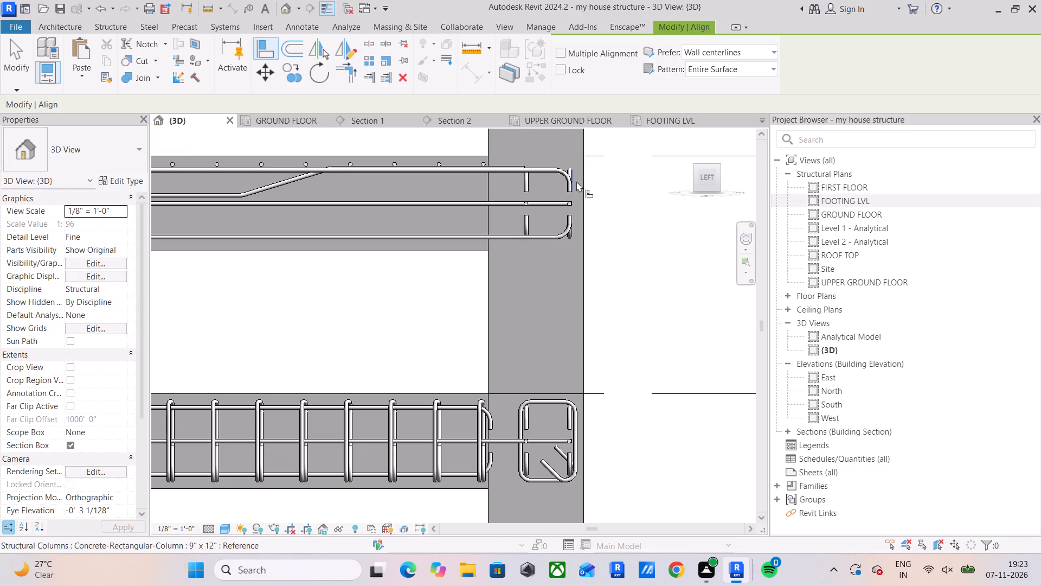
pyautogui.scroll(5, 572, 184)
pyautogui.click(574, 184)
pyautogui.scroll(-3, 564, 237)
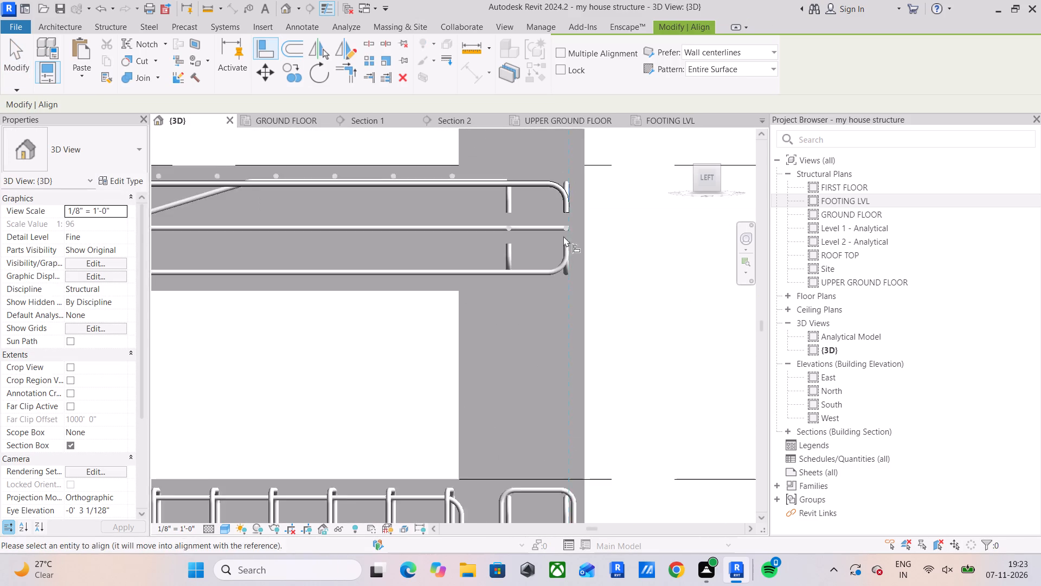
pyautogui.moveTo(572, 215); pyautogui.dragTo(621, 49, button='middle')
pyautogui.click(517, 347)
# Align the end of the ground floor beam's second short top bar with the extended top bar's hook end inside the grid 1 column stirrup.
pyautogui.scroll(4, 599, 351)
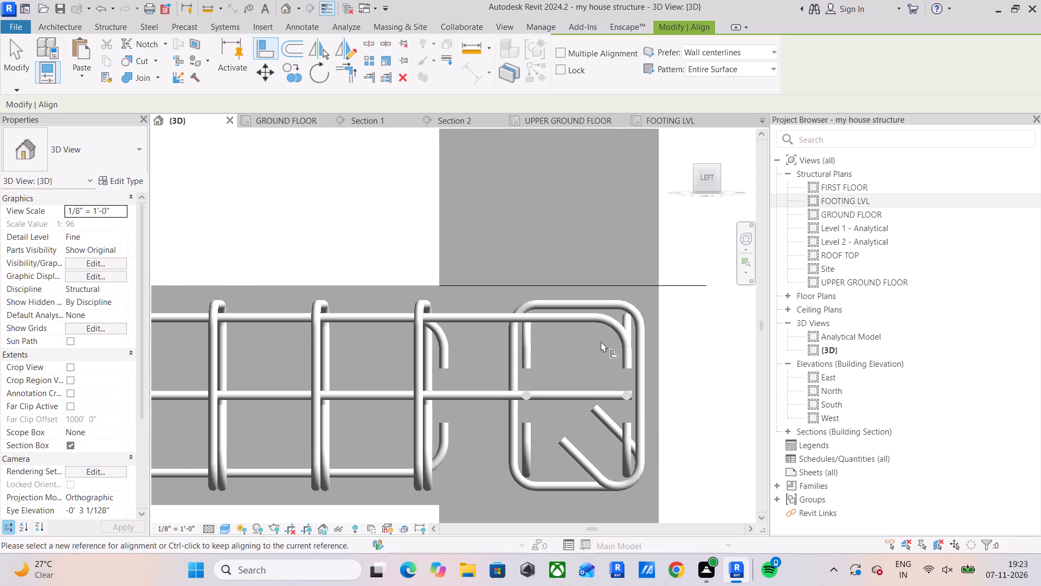
pyautogui.scroll(5, 632, 349)
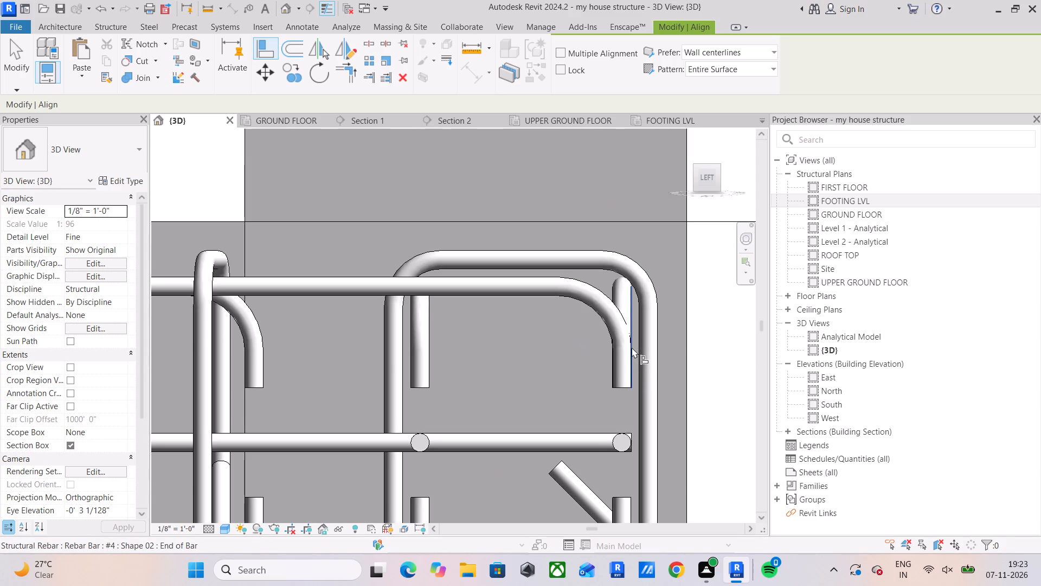
pyautogui.click(632, 347)
pyautogui.click(264, 360)
# Align the ends of both short bottom hooked bars of the ground floor beam with the hook leg edges inside the grid 1 column.
pyautogui.moveTo(414, 358); pyautogui.dragTo(444, 231, button='middle')
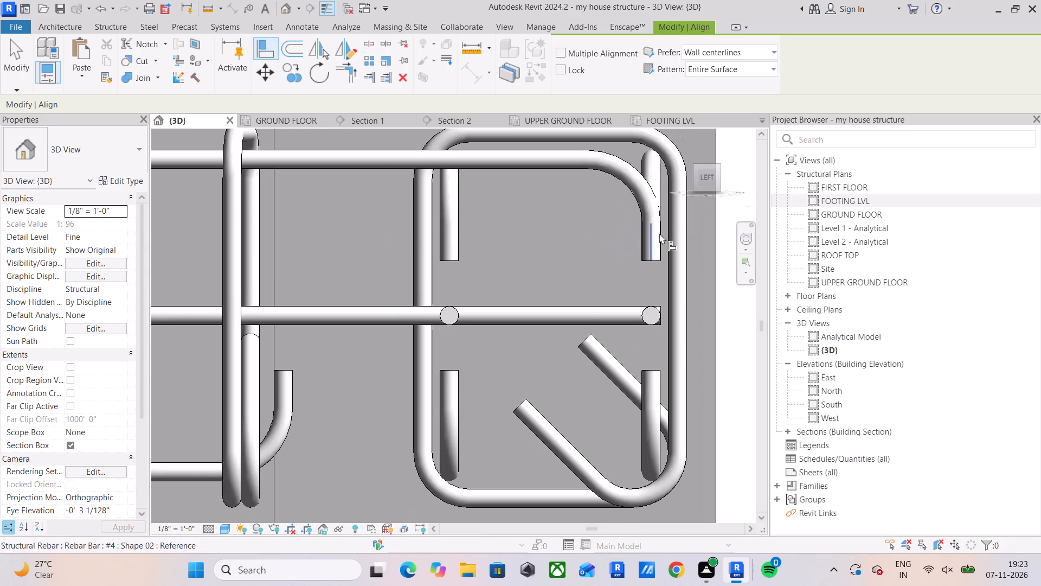
pyautogui.click(663, 240)
pyautogui.moveTo(294, 396); pyautogui.dragTo(310, 398)
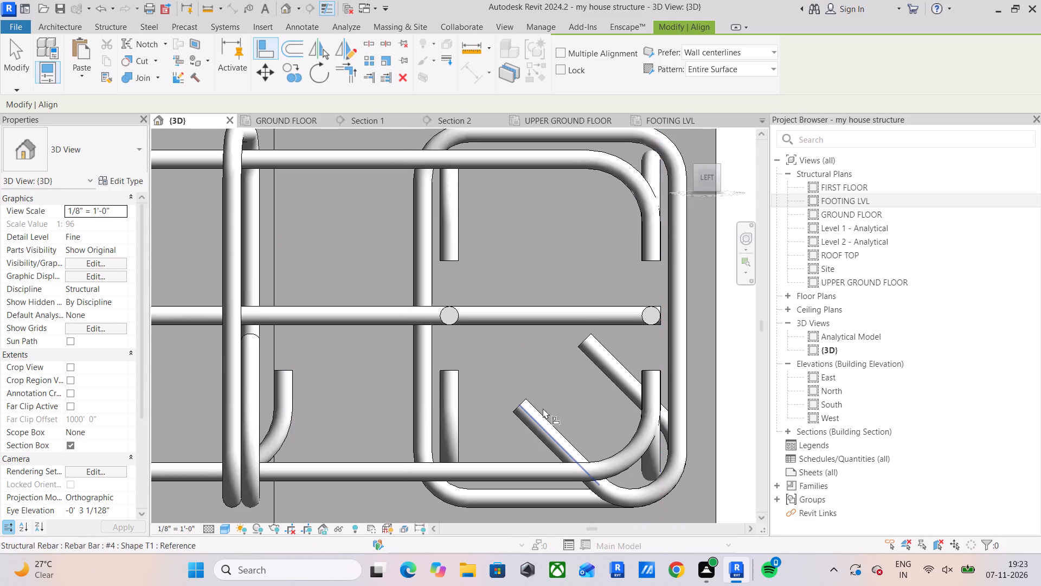
pyautogui.moveTo(661, 380); pyautogui.dragTo(654, 382)
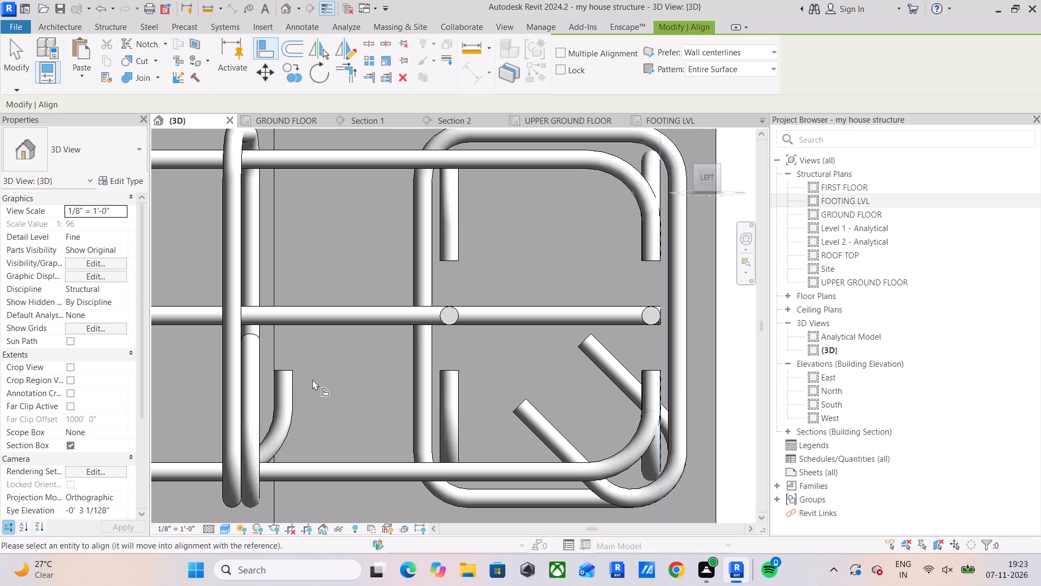
pyautogui.click(293, 381)
# Copy the ground floor beam's stirrup set between grids 2 and 1 up to the upper ground floor beam, with multiple copies enabled.
pyautogui.scroll(-18, 315, 359)
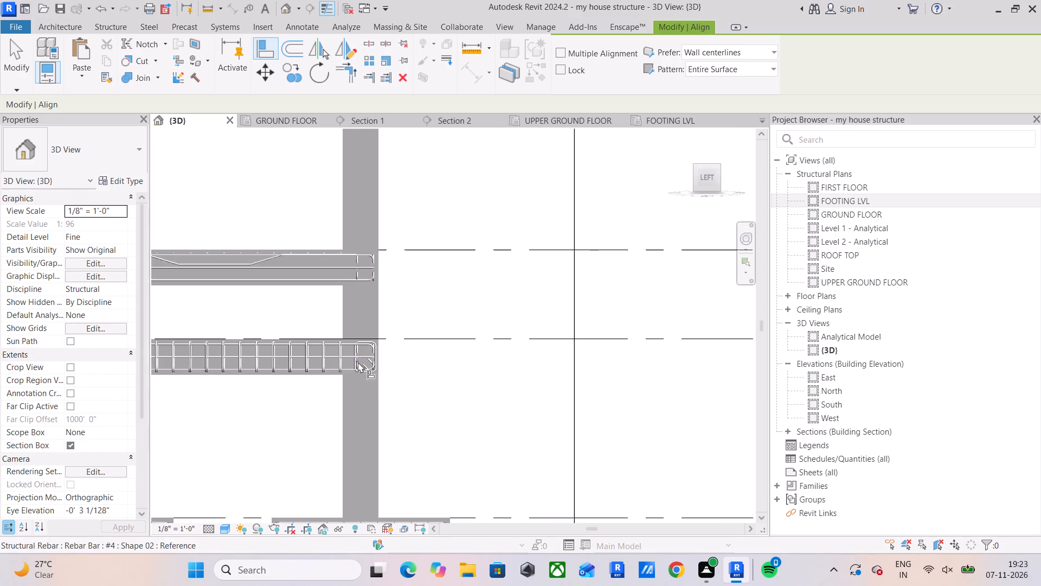
pyautogui.moveTo(358, 362); pyautogui.dragTo(603, 378, button='middle')
pyautogui.scroll(5, 309, 364)
pyautogui.scroll(5, 361, 360)
pyautogui.scroll(-5, 362, 358)
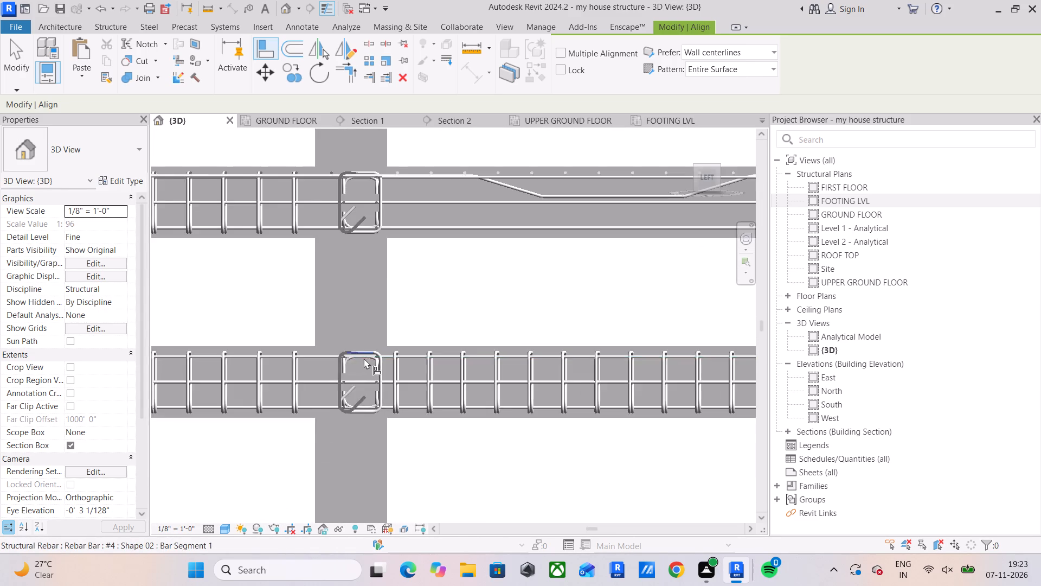
pyautogui.moveTo(367, 382); pyautogui.dragTo(380, 439, button='middle')
pyautogui.scroll(5, 379, 252)
pyautogui.scroll(-4, 378, 249)
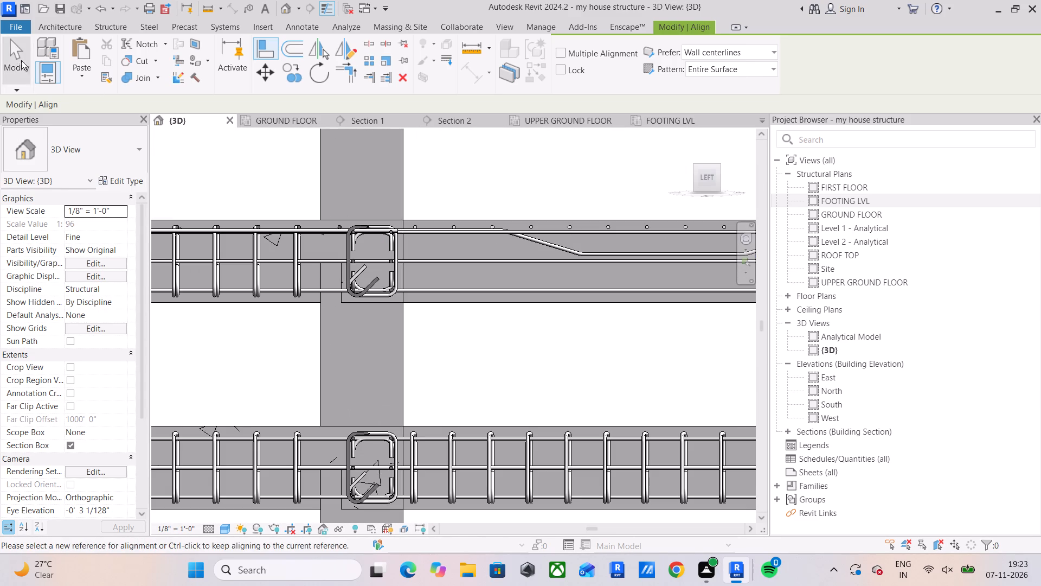
pyautogui.moveTo(11, 54); pyautogui.dragTo(15, 62)
pyautogui.click(447, 459)
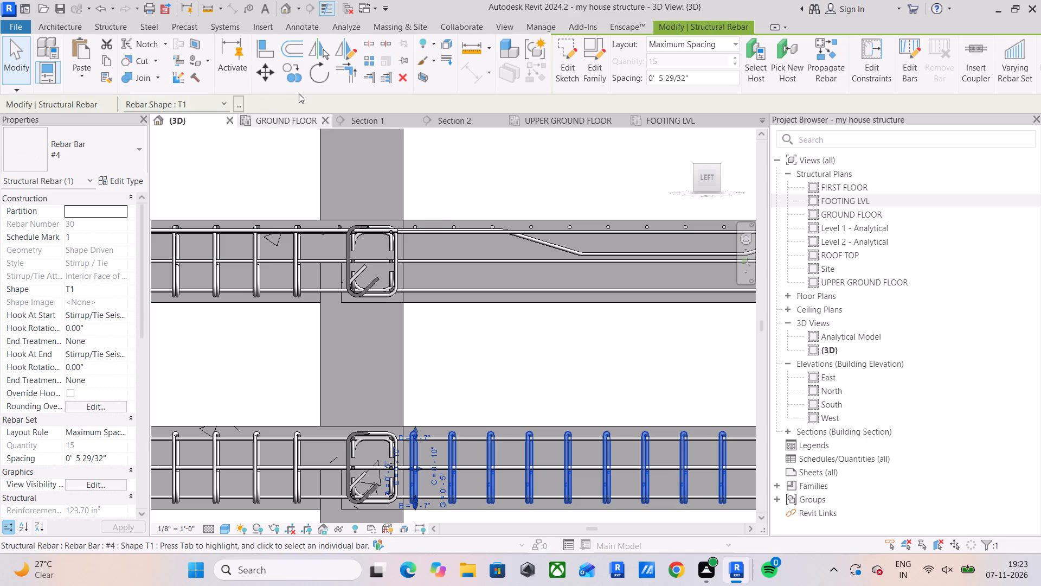
pyautogui.click(293, 79)
pyautogui.moveTo(408, 423); pyautogui.dragTo(407, 404)
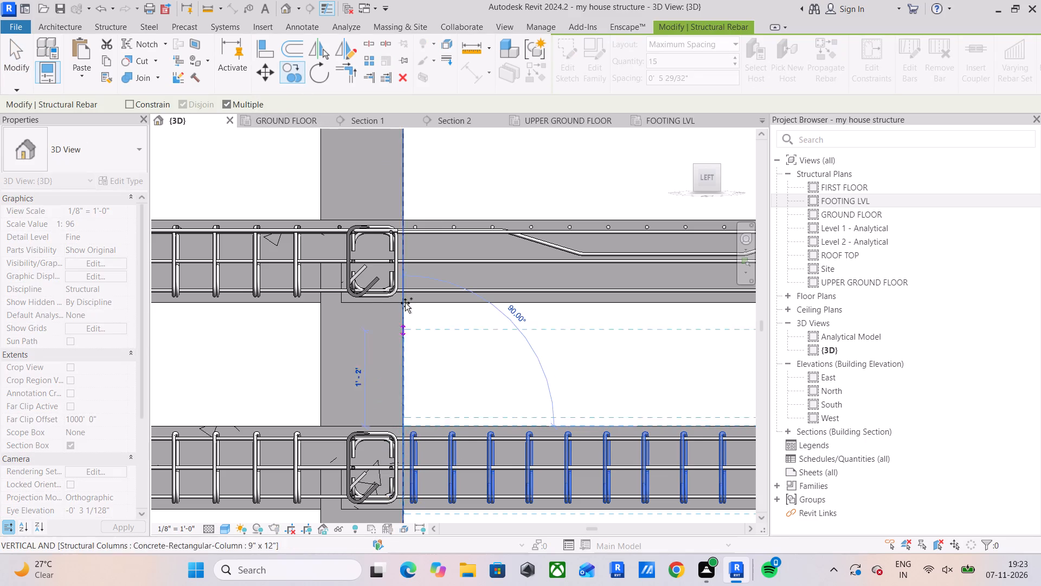
pyautogui.click(402, 218)
# Place another copy of the stirrup set on the first floor beam, starting at the grid 2 column face and beam top.
pyautogui.scroll(-3, 410, 227)
pyautogui.moveTo(420, 252); pyautogui.dragTo(365, 564, button='middle')
pyautogui.moveTo(368, 415); pyautogui.dragTo(385, 585, button='middle')
pyautogui.scroll(-1, 385, 585)
pyautogui.moveTo(391, 265); pyautogui.dragTo(401, 395, button='middle')
pyautogui.scroll(4, 380, 247)
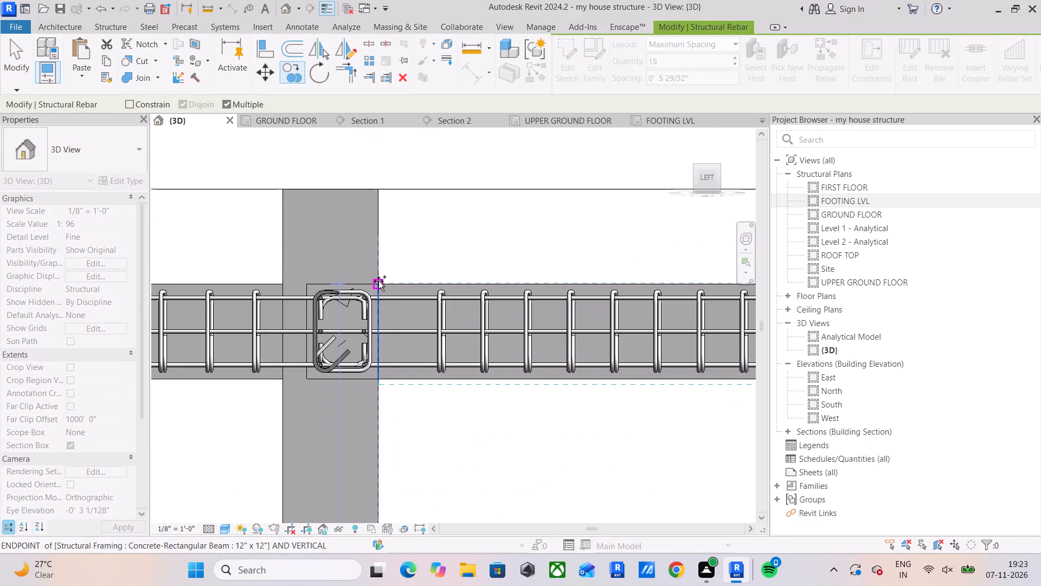
pyautogui.click(378, 283)
pyautogui.moveTo(5, 56); pyautogui.dragTo(7, 61)
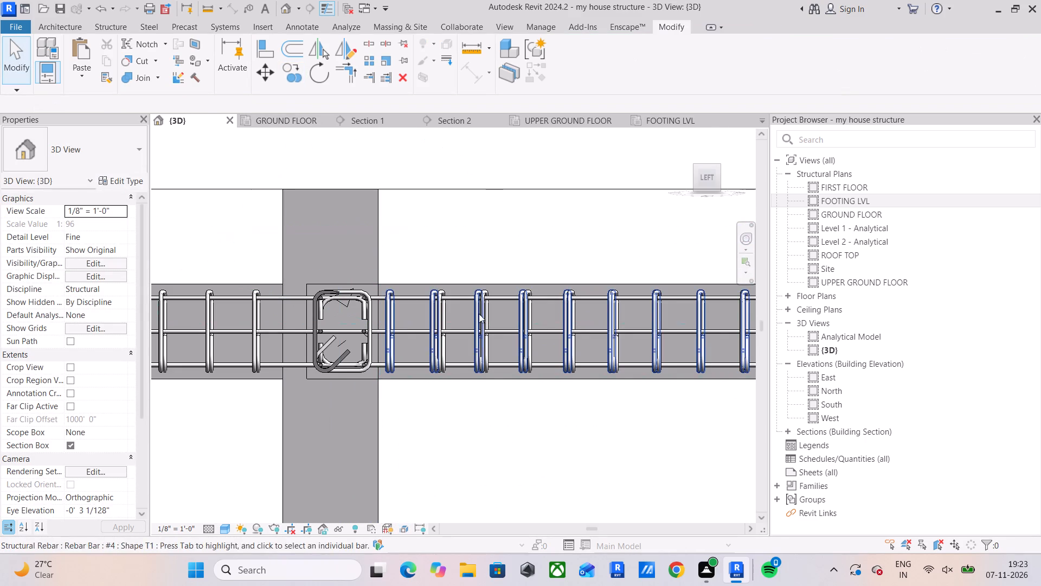
# Delete the original offset stirrup set overlapping the new copy in the first floor beam between grids 2 and 1.
pyautogui.click(446, 307)
pyautogui.press('Delete')
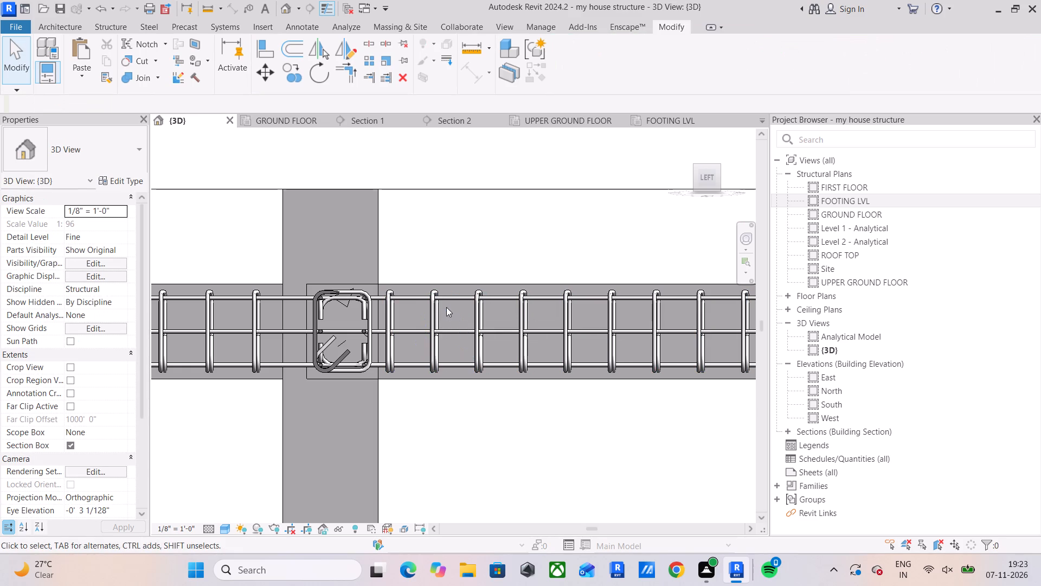
# Align the end of the first floor beam's first short top bar with the upper ground floor bar's hook end at the grid 1 column.
pyautogui.scroll(1, 446, 307)
pyautogui.scroll(-9, 446, 307)
pyautogui.moveTo(470, 359); pyautogui.dragTo(402, 387, button='middle')
pyautogui.scroll(9, 611, 347)
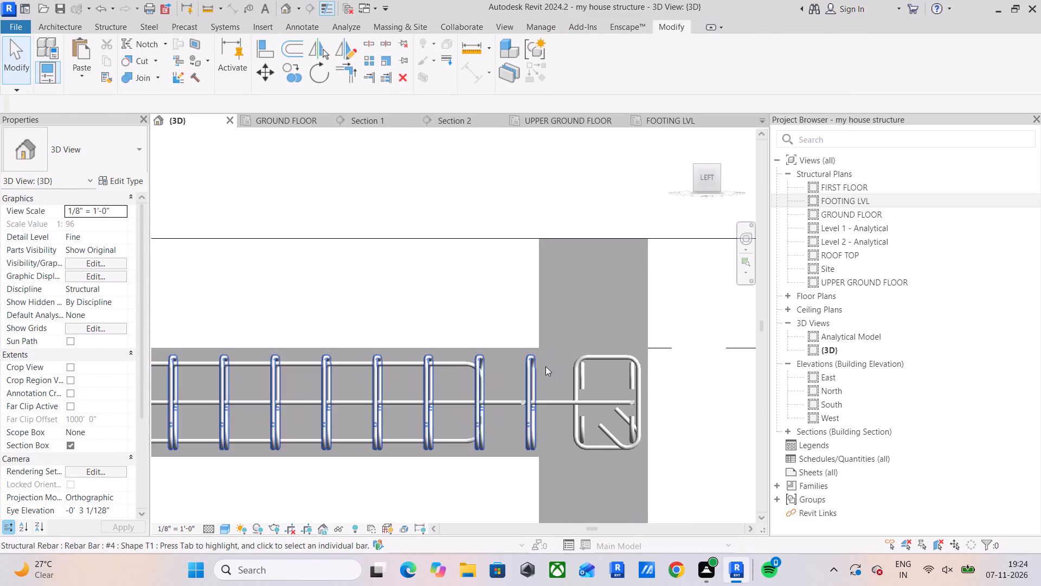
pyautogui.scroll(-3, 545, 366)
pyautogui.moveTo(272, 51); pyautogui.dragTo(272, 57)
pyautogui.scroll(-9, 450, 328)
pyautogui.moveTo(494, 364); pyautogui.dragTo(516, 92, button='middle')
pyautogui.scroll(5, 512, 307)
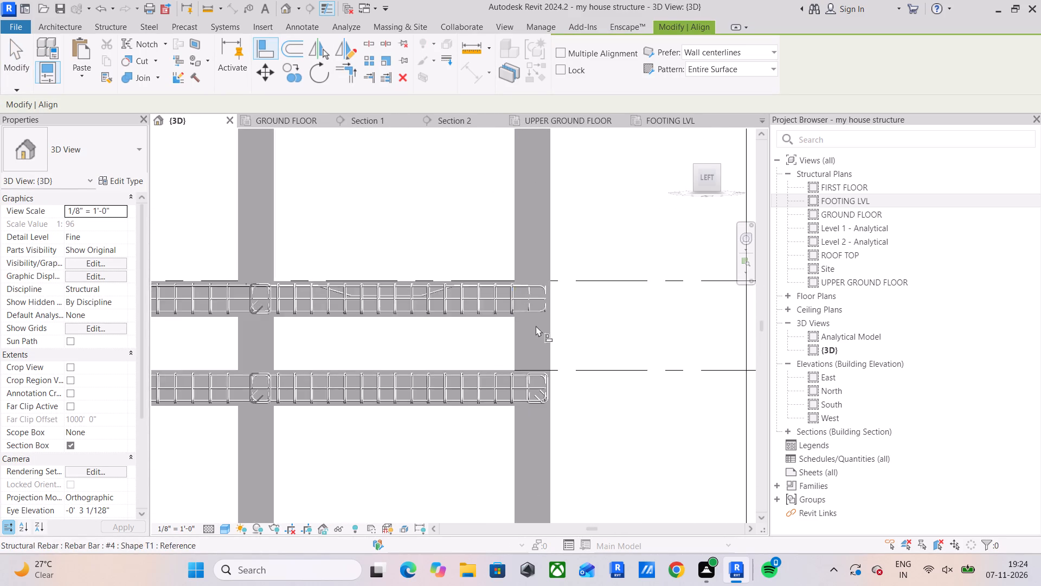
pyautogui.scroll(4, 536, 326)
pyautogui.scroll(5, 543, 219)
pyautogui.scroll(4, 554, 279)
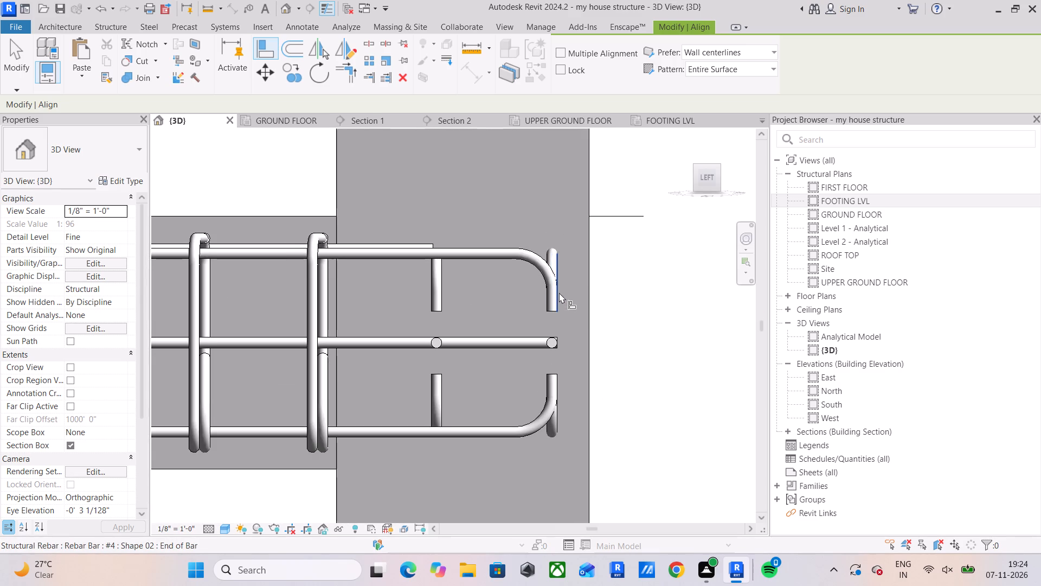
pyautogui.click(559, 292)
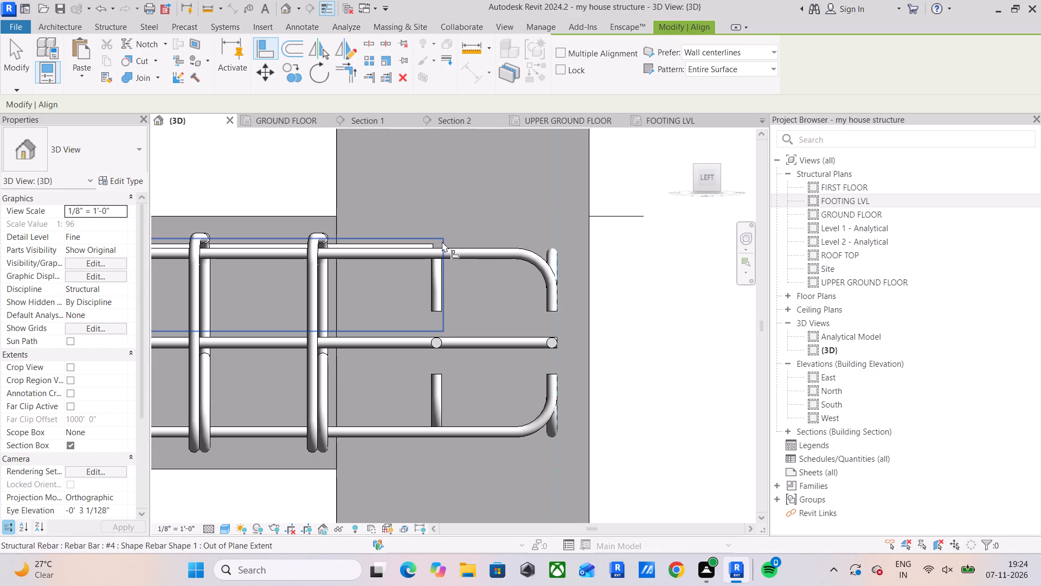
pyautogui.keyDown('shift'); pyautogui.moveTo(459, 305); pyautogui.dragTo(448, 317, button='middle'); pyautogui.keyUp('shift')
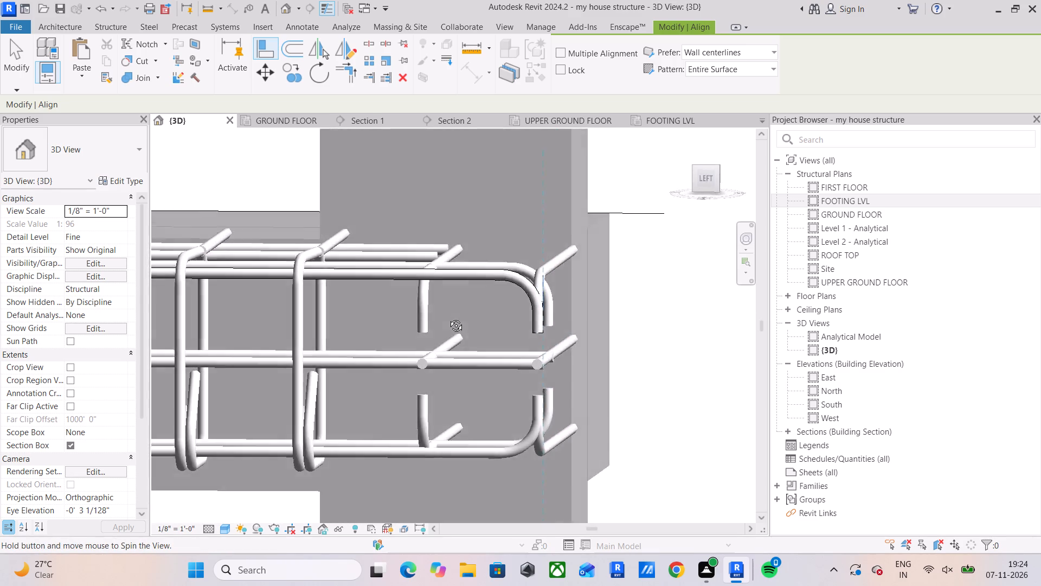
pyautogui.keyDown('shift'); pyautogui.moveTo(448, 317); pyautogui.dragTo(442, 329, button='middle'); pyautogui.keyUp('shift')
pyautogui.scroll(-9, 447, 311)
pyautogui.moveTo(448, 362); pyautogui.dragTo(487, 446, button='middle')
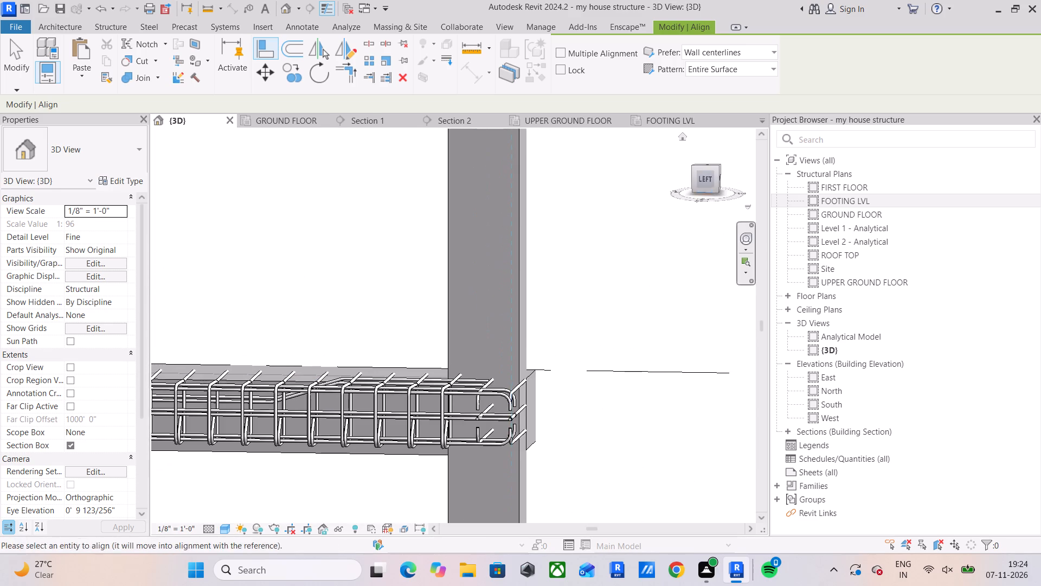
pyautogui.click(704, 181)
pyautogui.scroll(3, 497, 245)
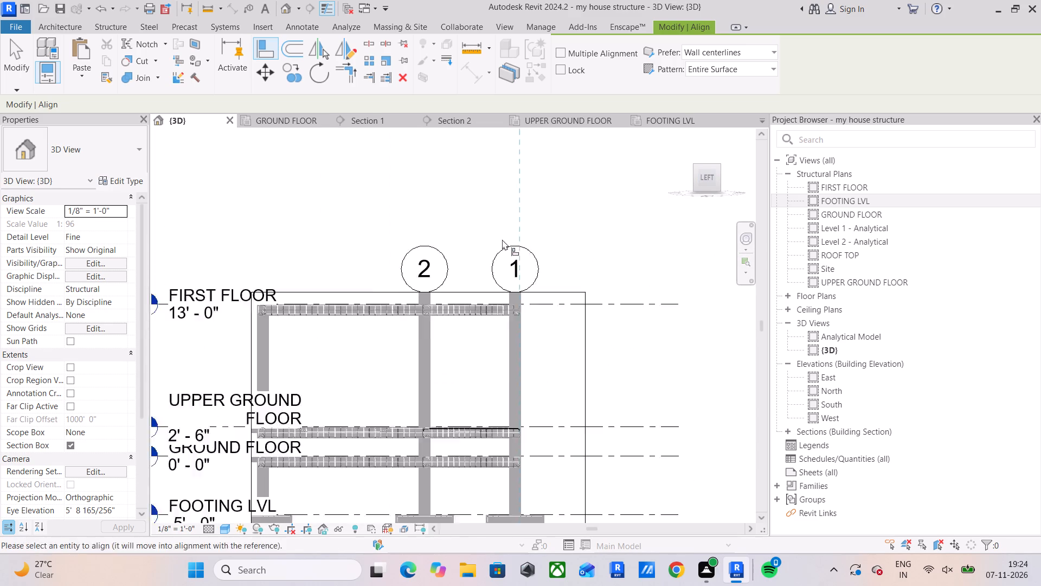
pyautogui.scroll(20, 502, 239)
pyautogui.scroll(2, 502, 239)
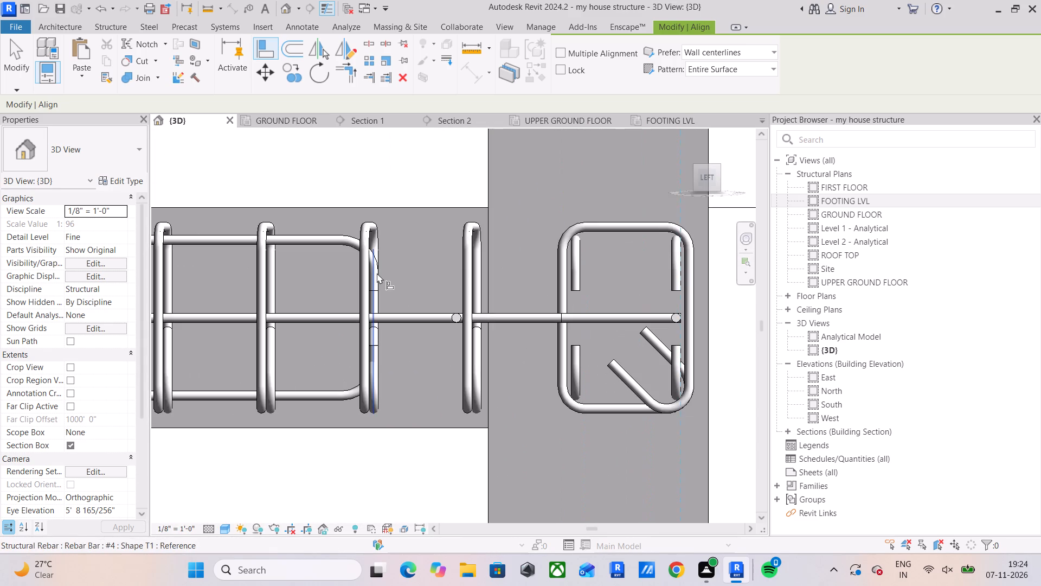
pyautogui.scroll(4, 378, 271)
pyautogui.click(380, 273)
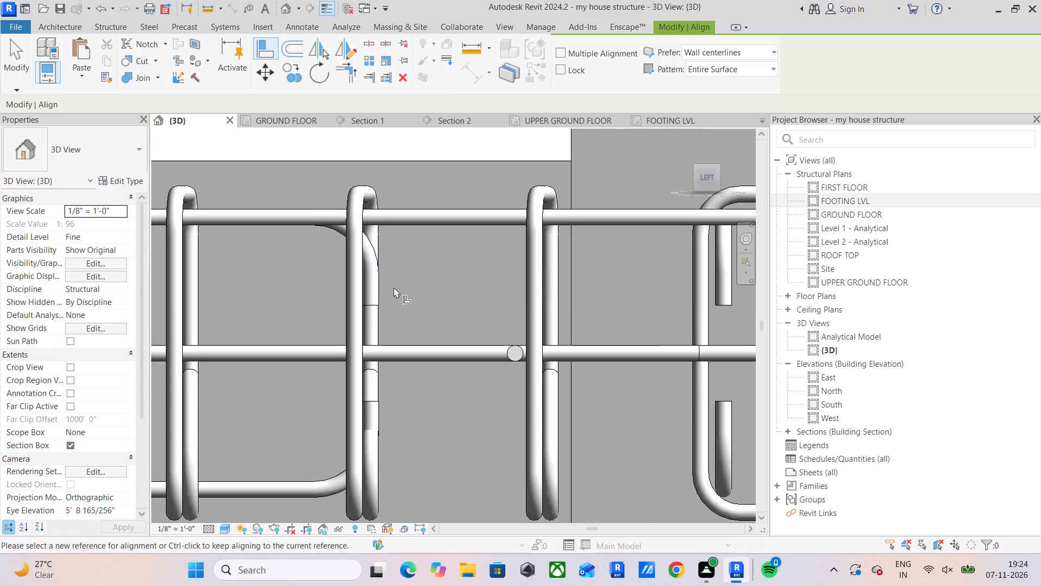
# Align the end of the first floor beam's second short top bar with the extended top bar's hook end inside the grid 1 column stirrup.
pyautogui.scroll(-4, 395, 287)
pyautogui.scroll(3, 689, 270)
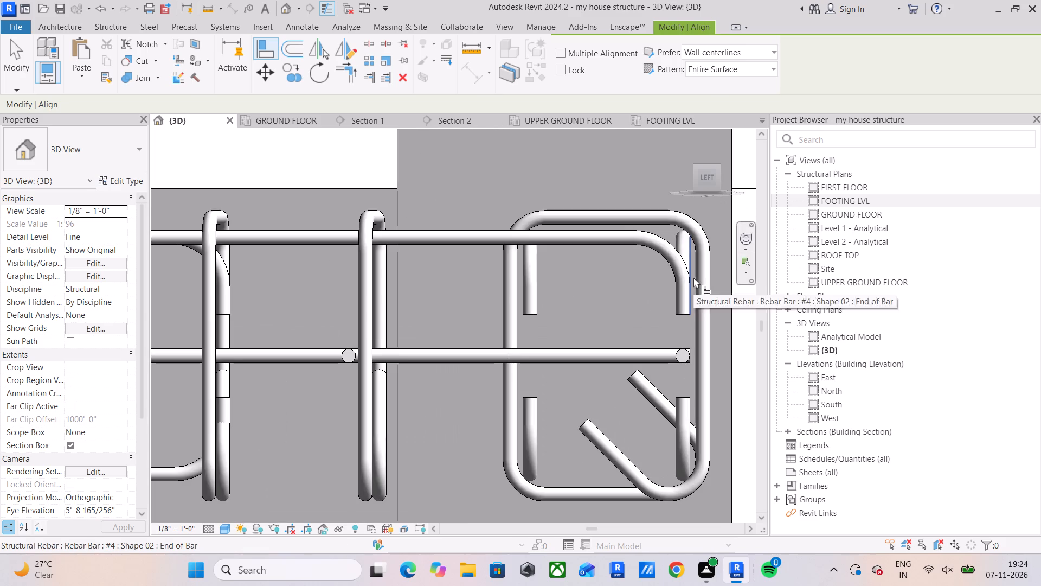
pyautogui.moveTo(692, 284); pyautogui.dragTo(680, 286)
pyautogui.click(233, 291)
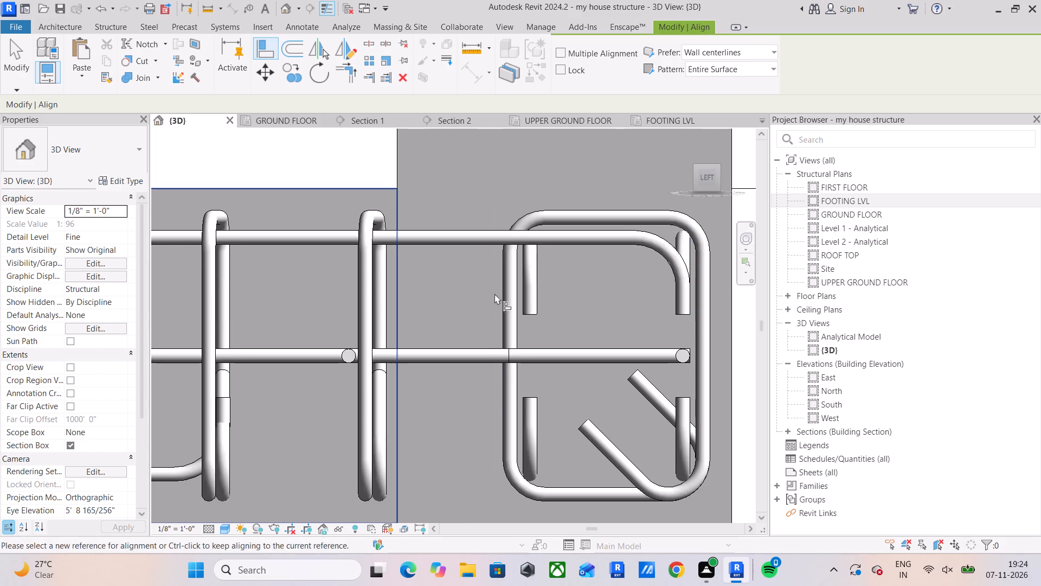
# Align the ends of both short bottom hooked bars of the first floor beam with the hook leg edges inside the grid 1 column stirrup.
pyautogui.click(693, 289)
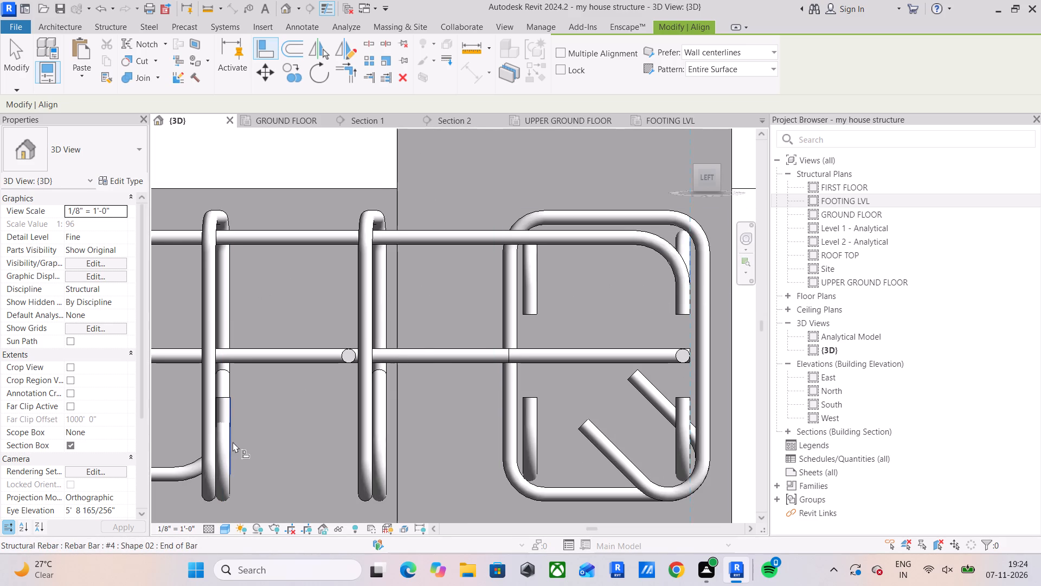
pyautogui.moveTo(229, 444); pyautogui.dragTo(358, 421, button='middle')
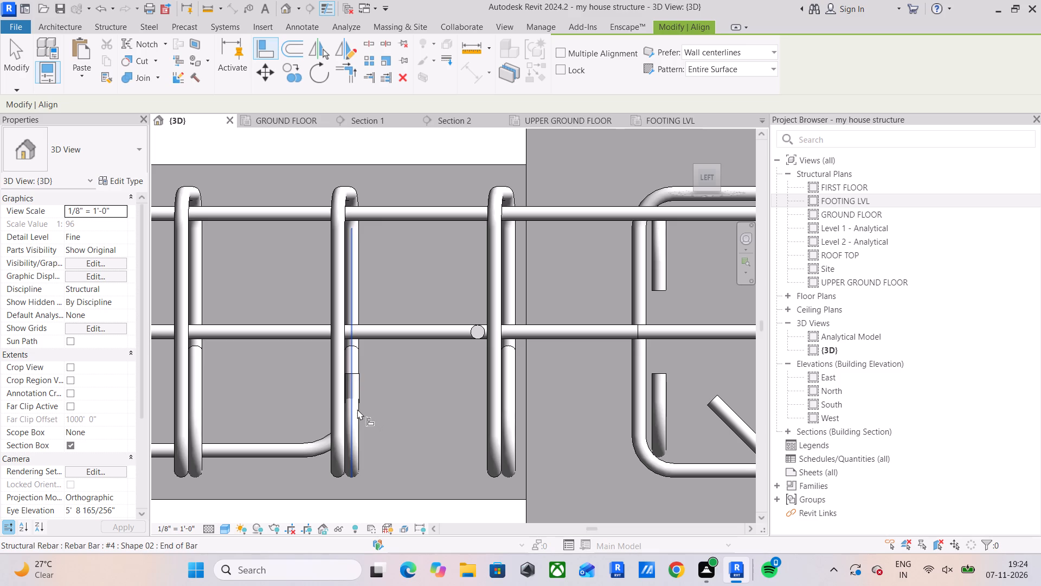
pyautogui.click(359, 409)
pyautogui.scroll(-3, 461, 421)
pyautogui.scroll(1, 481, 421)
pyautogui.moveTo(481, 421); pyautogui.dragTo(391, 421, button='middle')
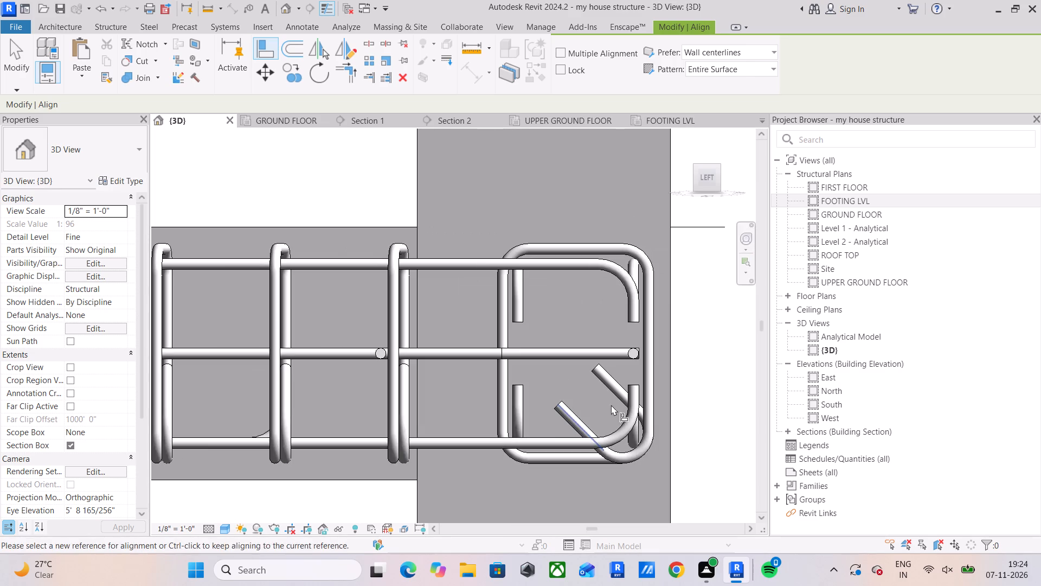
pyautogui.moveTo(640, 396); pyautogui.dragTo(632, 398)
pyautogui.click(293, 411)
pyautogui.scroll(-5, 397, 395)
pyautogui.scroll(5, 506, 368)
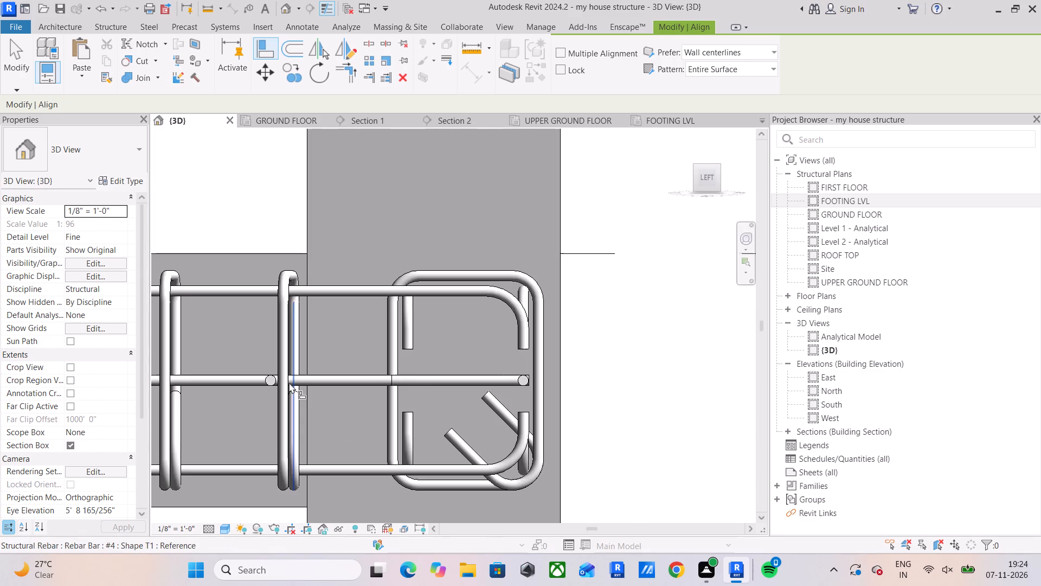
# Align the end of the first floor beam's straight middle bar with the top bar's outer hook leg edge inside the grid 1 column stirrup.
pyautogui.scroll(4, 528, 380)
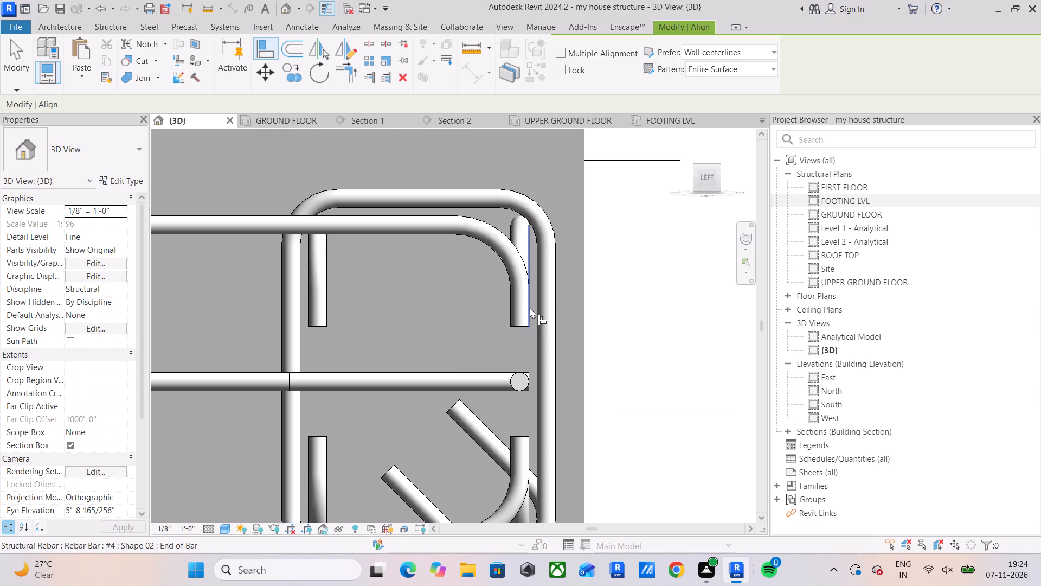
pyautogui.click(530, 308)
pyautogui.click(288, 380)
pyautogui.scroll(-4, 378, 375)
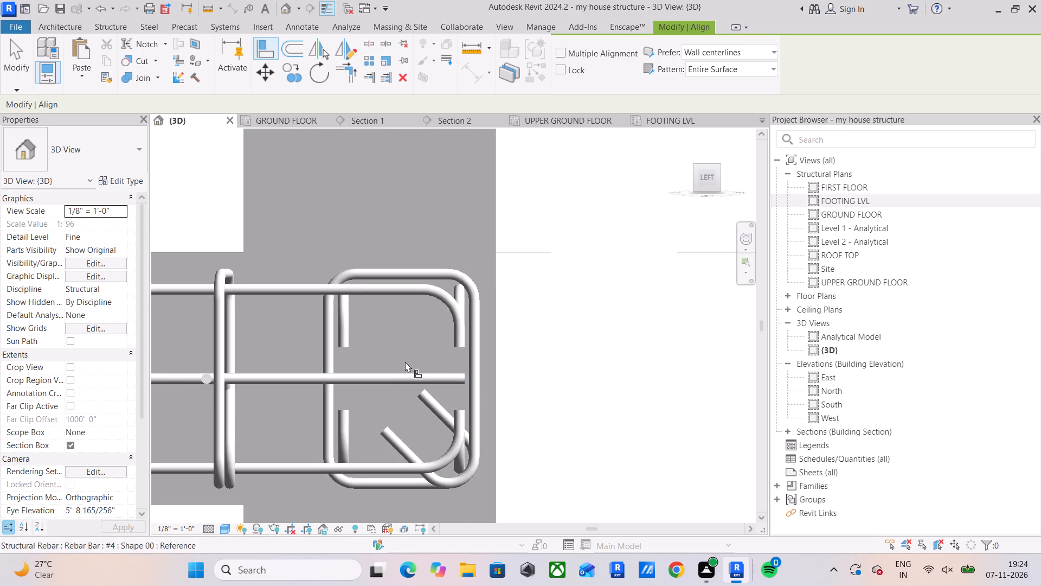
# Examine the first floor beam's bars and stirrups from the grid 1 column past grid 2 to the far end column.
pyautogui.scroll(-13, 405, 361)
pyautogui.middleClick(405, 361)
pyautogui.moveTo(466, 396); pyautogui.dragTo(704, 426, button='middle')
pyautogui.scroll(-4, 655, 416)
pyautogui.moveTo(628, 417); pyautogui.dragTo(640, 400, button='middle')
pyautogui.scroll(11, 462, 396)
pyautogui.scroll(5, 477, 342)
pyautogui.scroll(-11, 477, 342)
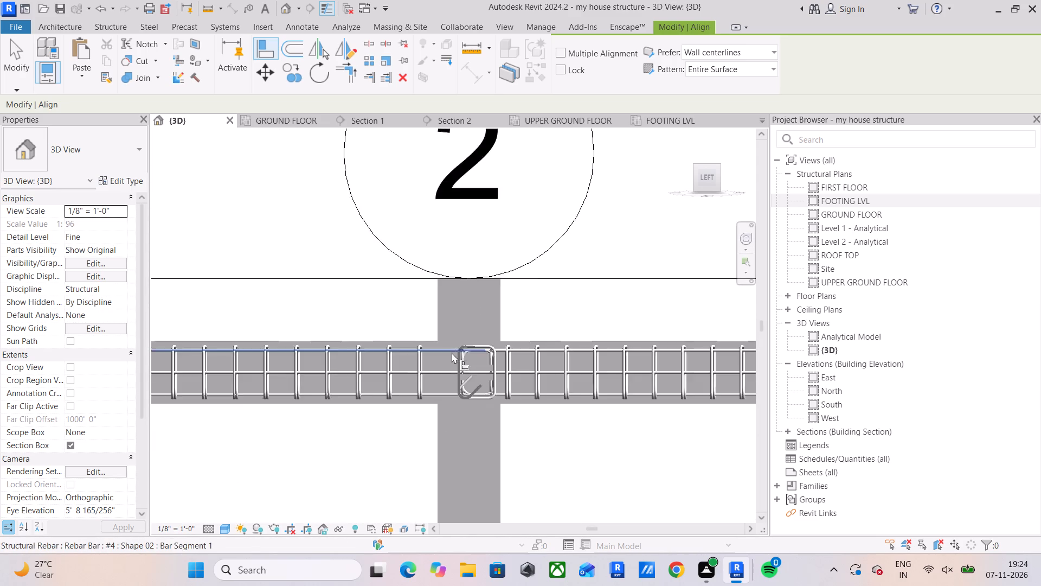
pyautogui.scroll(-5, 452, 353)
pyautogui.moveTo(457, 353); pyautogui.dragTo(658, 349, button='middle')
pyautogui.scroll(5, 365, 340)
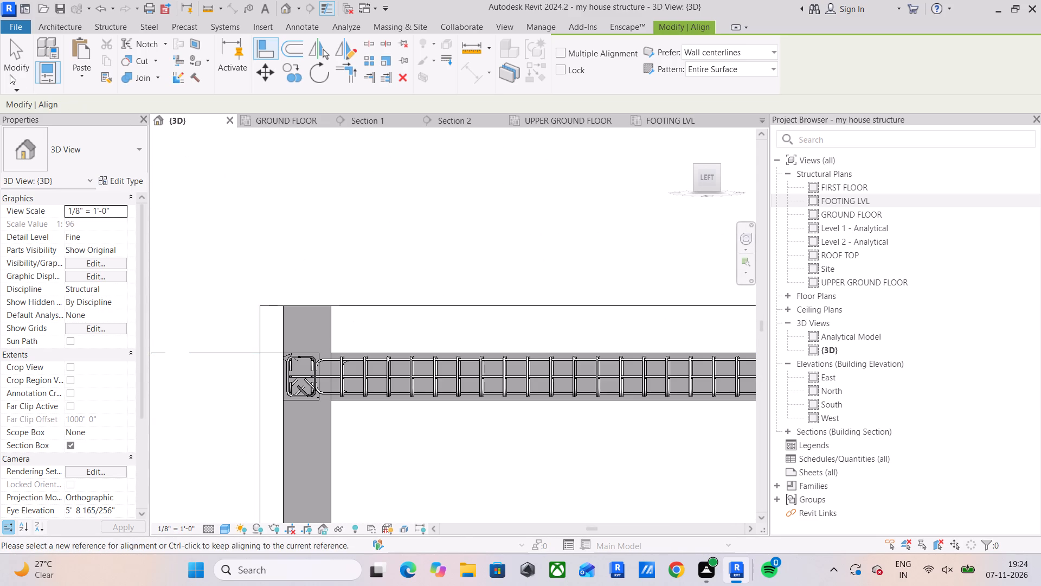
pyautogui.click(10, 74)
# Turn off the 3D view's section box.
pyautogui.scroll(-9, 425, 264)
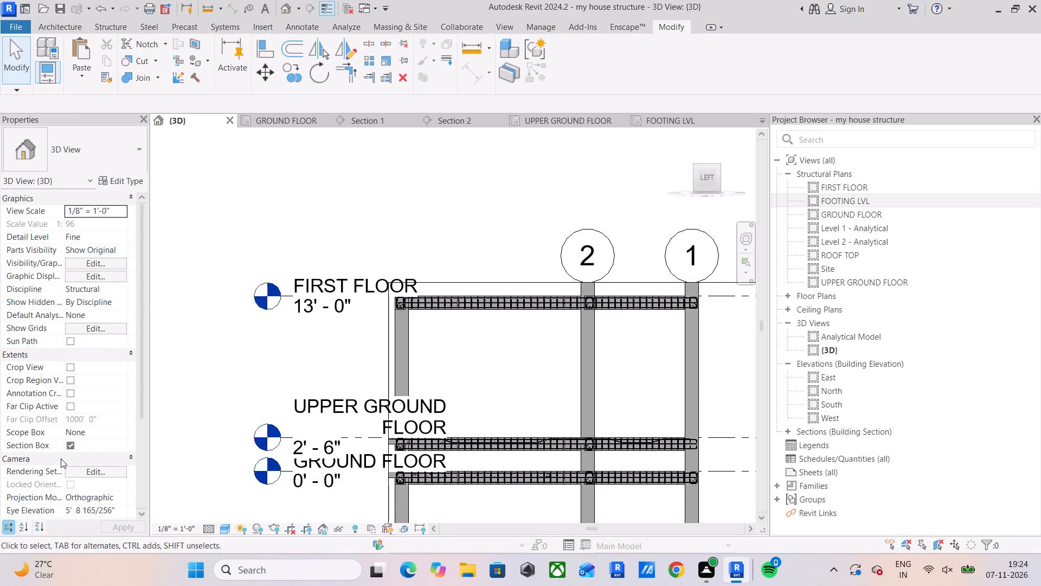
pyautogui.click(68, 444)
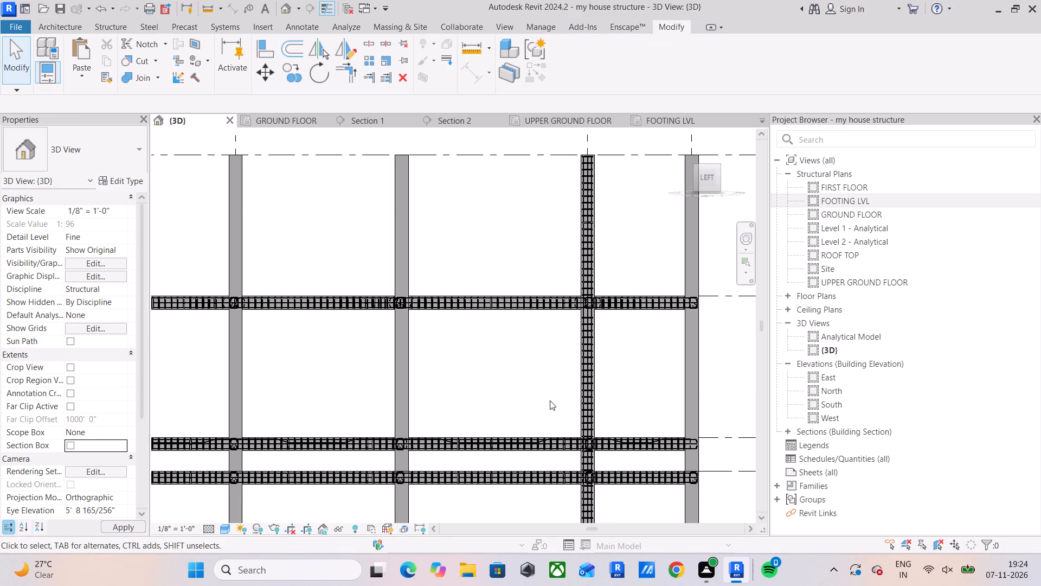
# Create a selection box around a hooked #4 top bar of a first floor beam, chosen near its column junction.
pyautogui.keyDown('shift'); pyautogui.moveTo(522, 414); pyautogui.dragTo(582, 467, button='middle'); pyautogui.keyUp('shift')
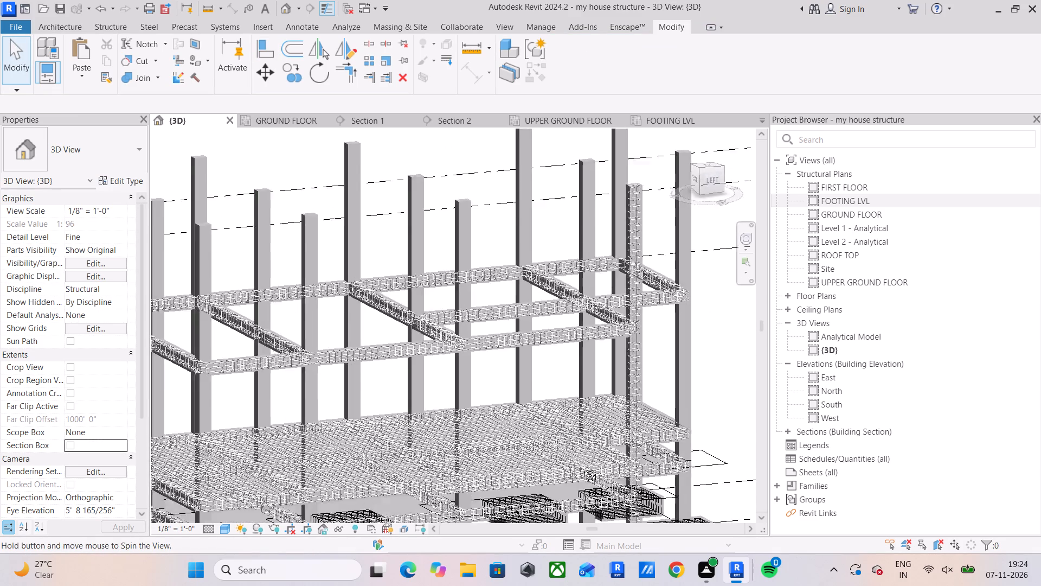
pyautogui.keyDown('shift'); pyautogui.moveTo(582, 467); pyautogui.dragTo(597, 506, button='middle'); pyautogui.keyUp('shift')
pyautogui.scroll(9, 522, 360)
pyautogui.moveTo(279, 400); pyautogui.dragTo(301, 421, button='middle')
pyautogui.scroll(4, 414, 366)
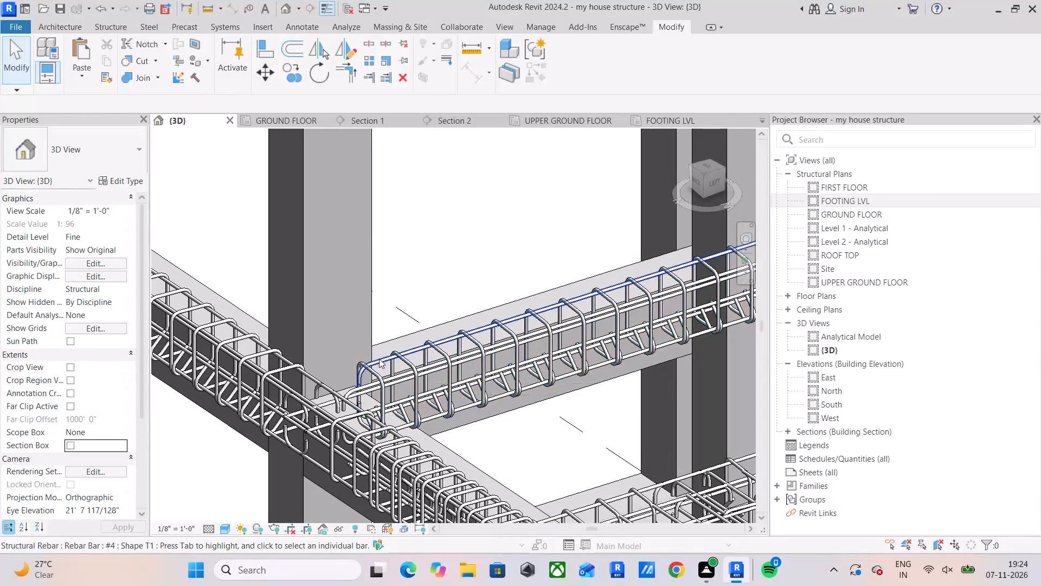
pyautogui.click(379, 359)
pyautogui.click(391, 75)
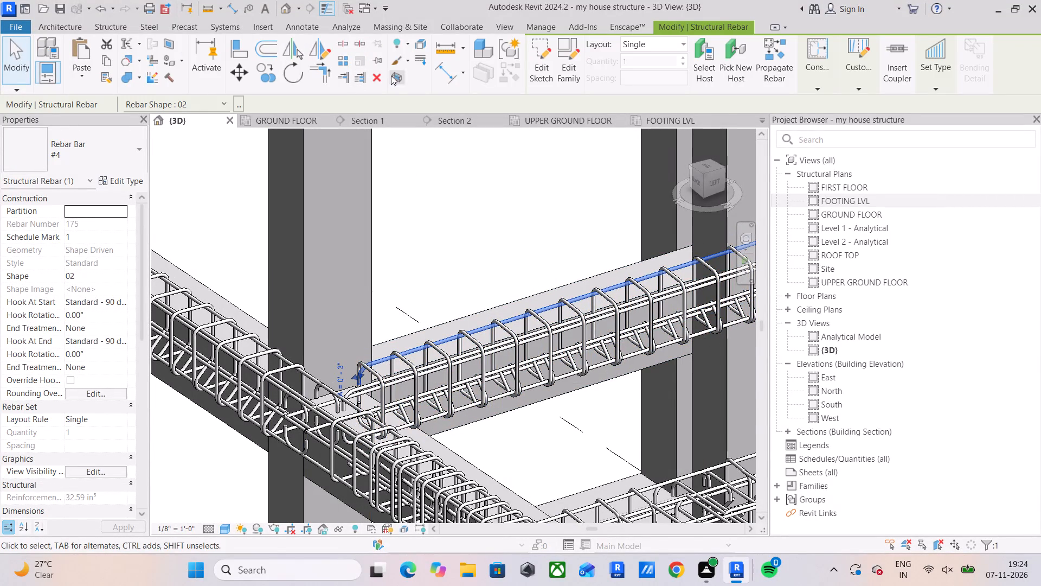
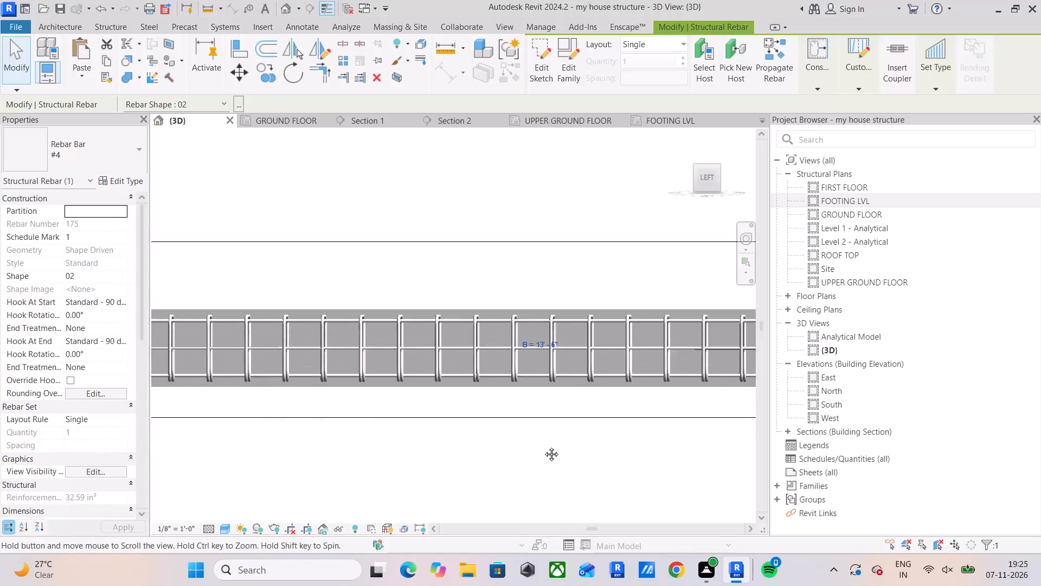
# Extend the section box down to include the ground floor beams and outward past the first floor beam's end column opposite grid 2.
pyautogui.scroll(-5, 444, 416)
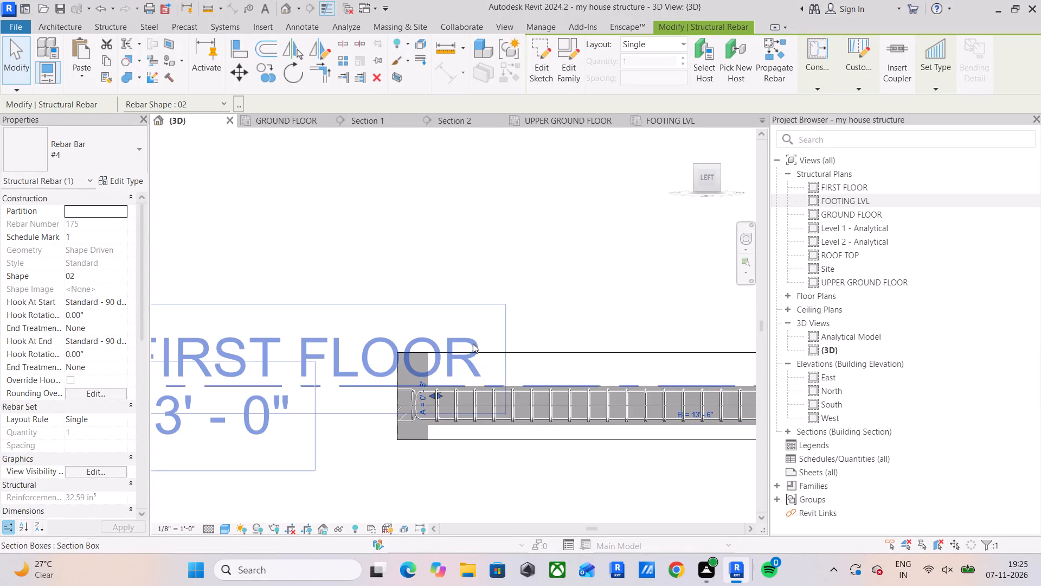
pyautogui.click(560, 354)
pyautogui.scroll(-5, 590, 444)
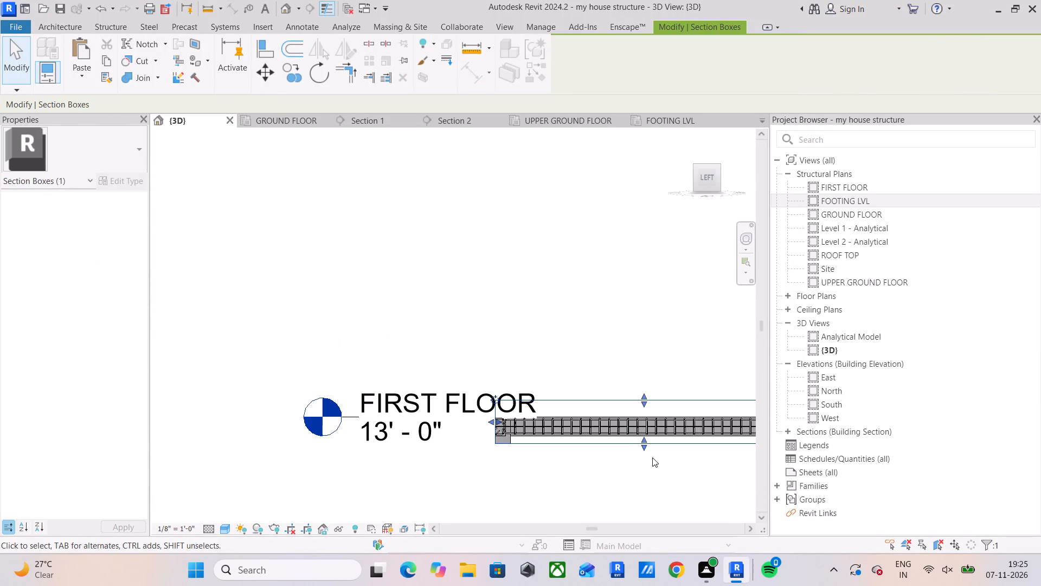
pyautogui.moveTo(642, 451); pyautogui.dragTo(652, 528)
pyautogui.scroll(-3, 650, 512)
pyautogui.moveTo(651, 503); pyautogui.dragTo(627, 372, button='middle')
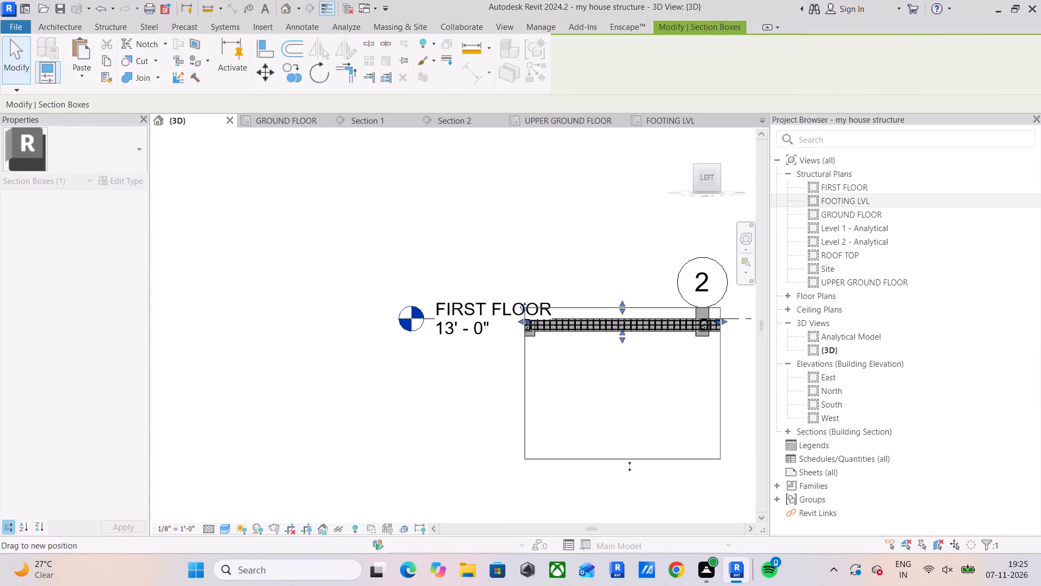
pyautogui.click(632, 501)
pyautogui.moveTo(519, 400); pyautogui.dragTo(511, 399)
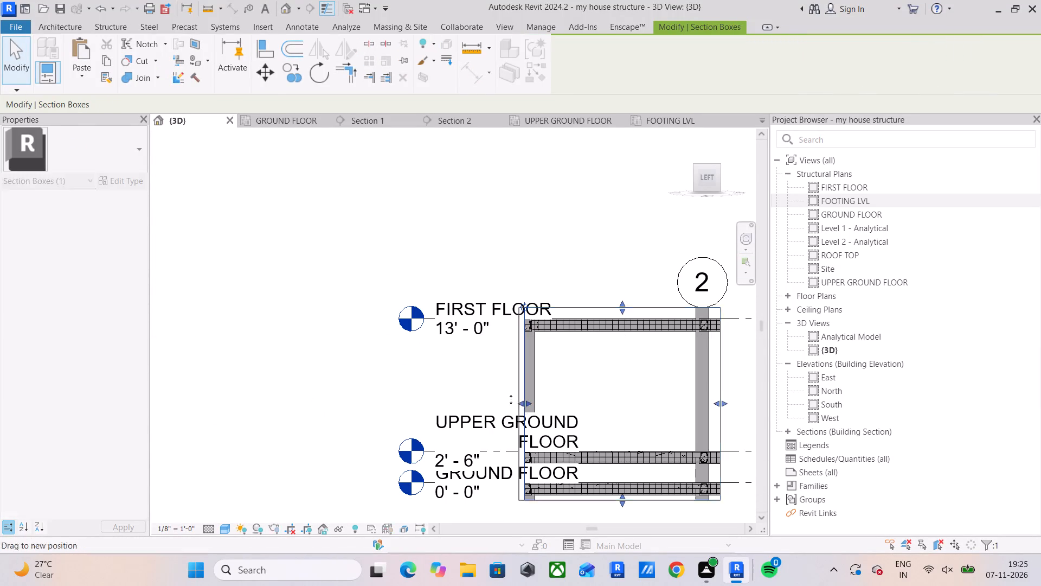
pyautogui.moveTo(511, 399); pyautogui.dragTo(479, 399)
pyautogui.scroll(3, 544, 337)
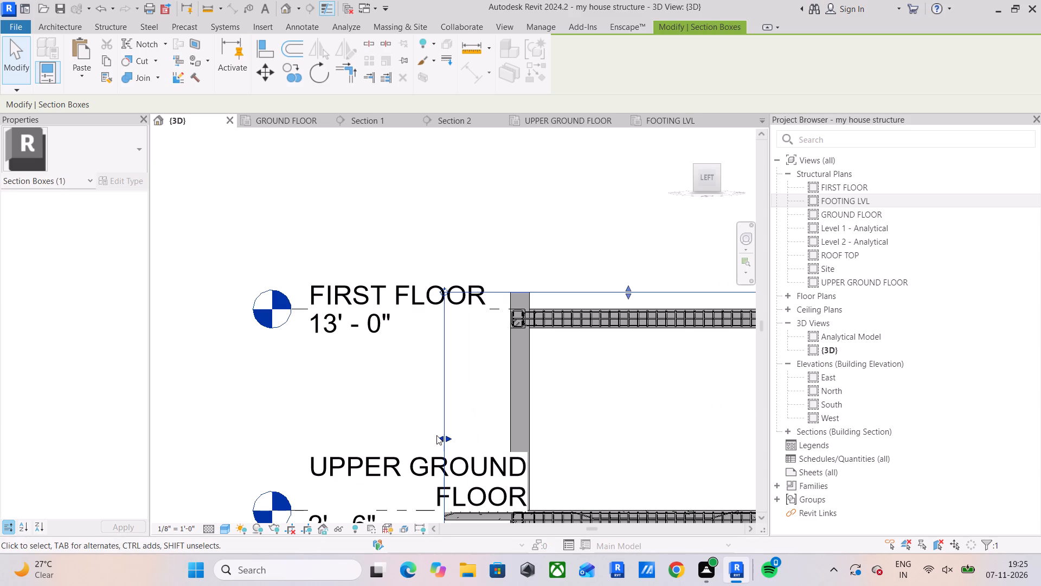
pyautogui.moveTo(436, 436); pyautogui.dragTo(279, 431)
# Align the first floor beam's short top bar hook with the upper ground floor top bar's outer hook edge at the end column.
pyautogui.scroll(1, 390, 424)
pyautogui.moveTo(390, 424); pyautogui.dragTo(256, 218, button='middle')
pyautogui.scroll(8, 394, 305)
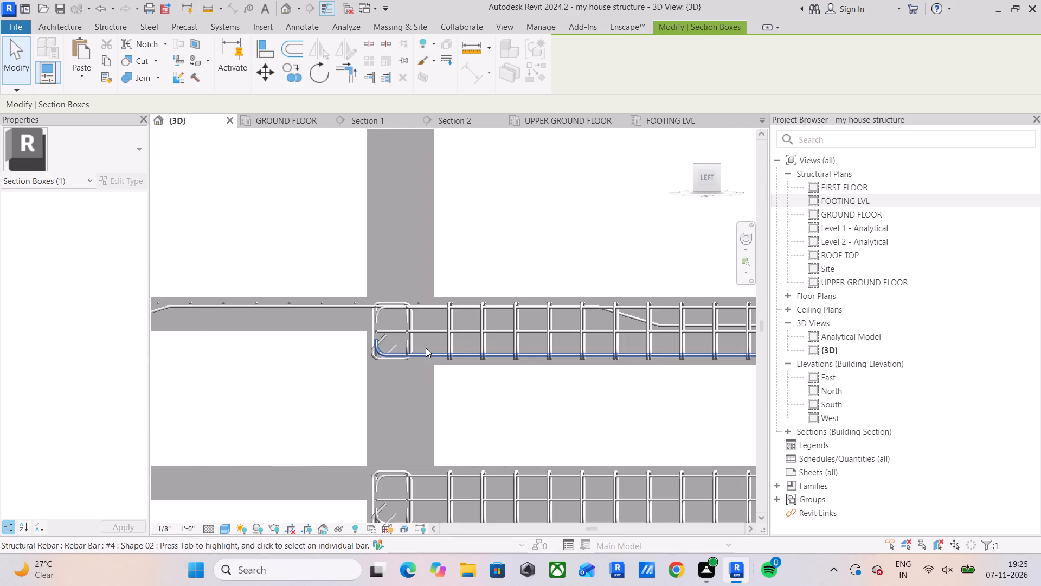
pyautogui.click(266, 48)
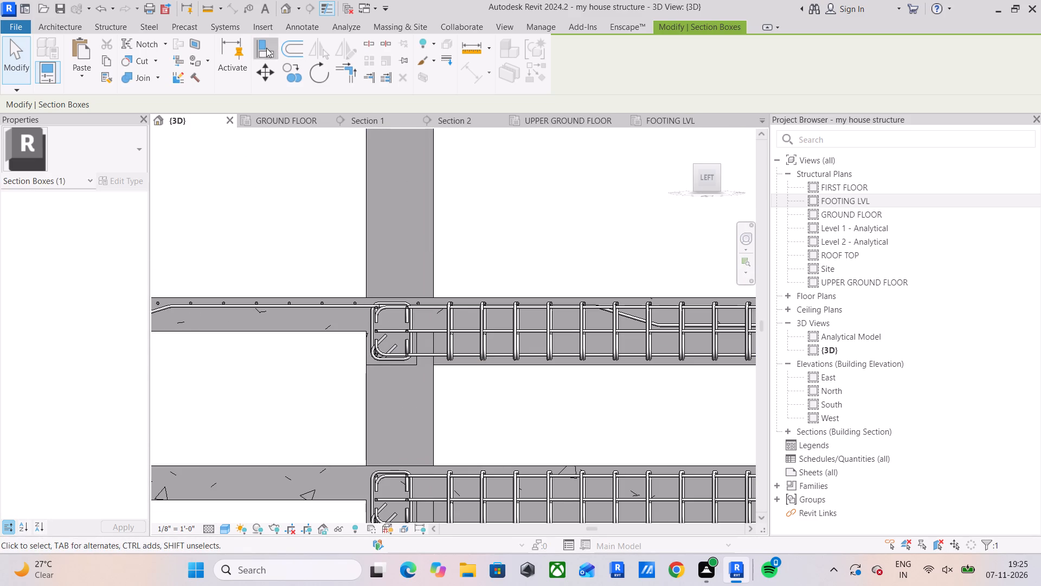
pyautogui.scroll(10, 374, 297)
pyautogui.click(374, 333)
pyautogui.scroll(-5, 384, 302)
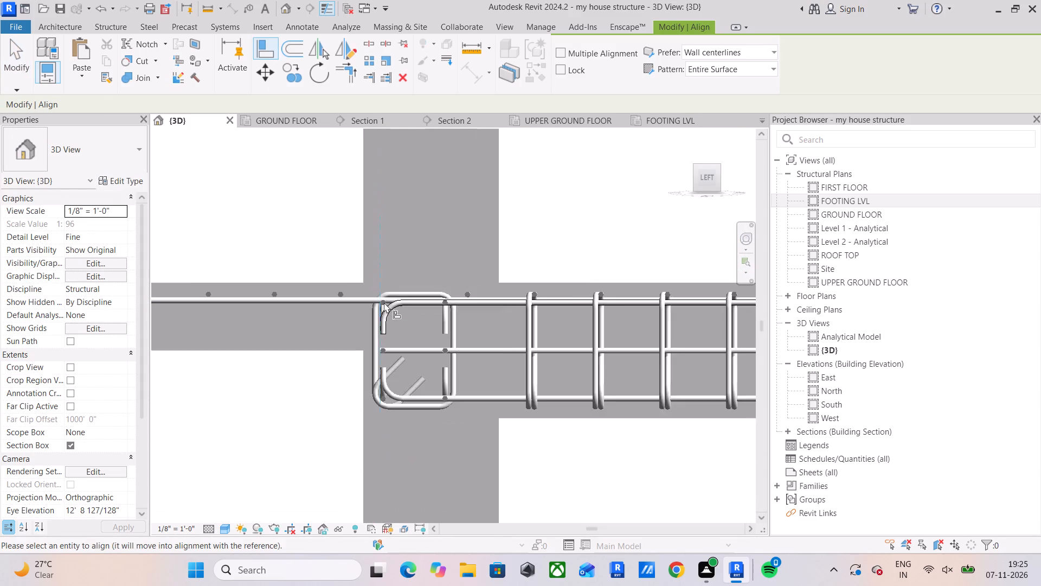
pyautogui.scroll(-12, 384, 302)
pyautogui.moveTo(425, 299); pyautogui.dragTo(428, 563, button='middle')
pyautogui.scroll(-1, 428, 563)
pyautogui.scroll(9, 358, 284)
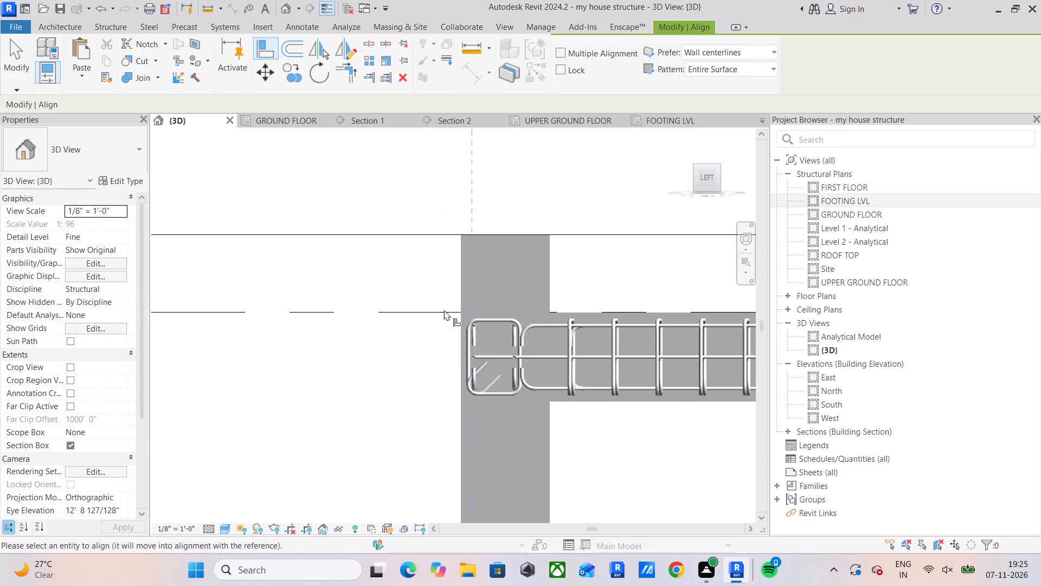
pyautogui.scroll(5, 518, 340)
pyautogui.click(523, 337)
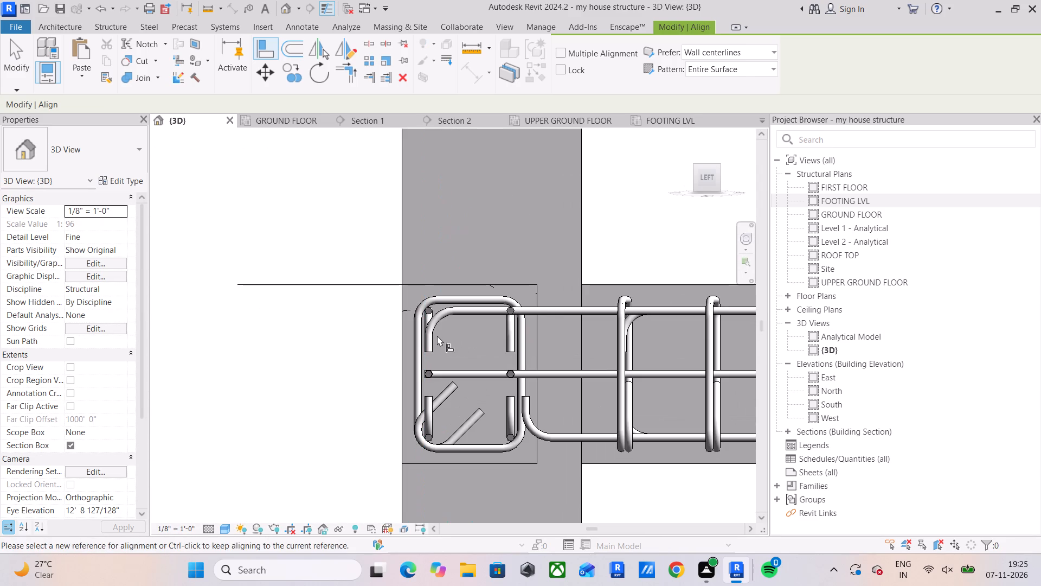
# Align the first floor beam's near bottom bar hook with the top bar's outer hook edge inside the end column stirrup.
pyautogui.click(425, 332)
pyautogui.moveTo(496, 361); pyautogui.dragTo(497, 386, button='middle')
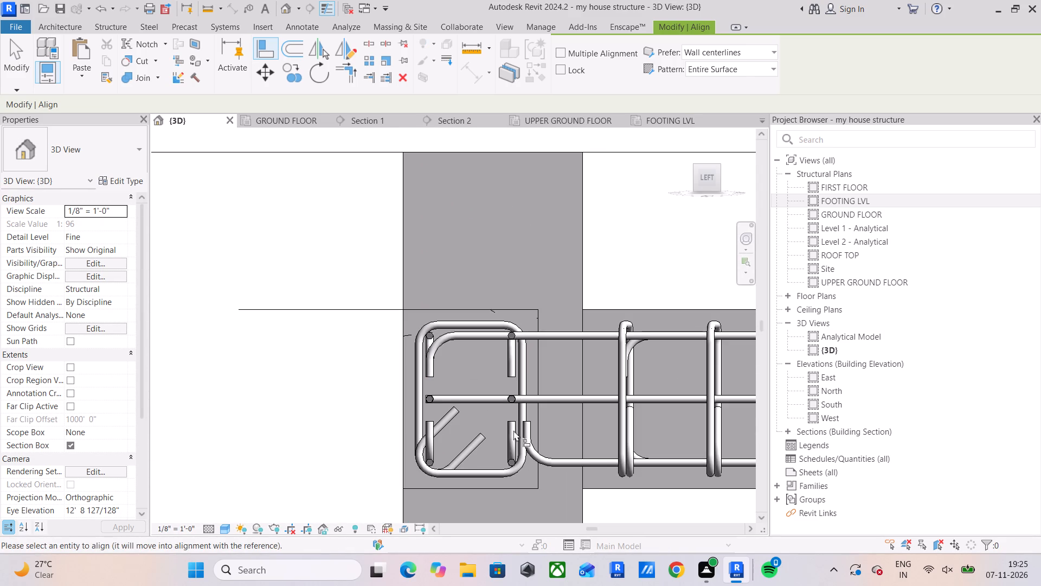
pyautogui.click(463, 356)
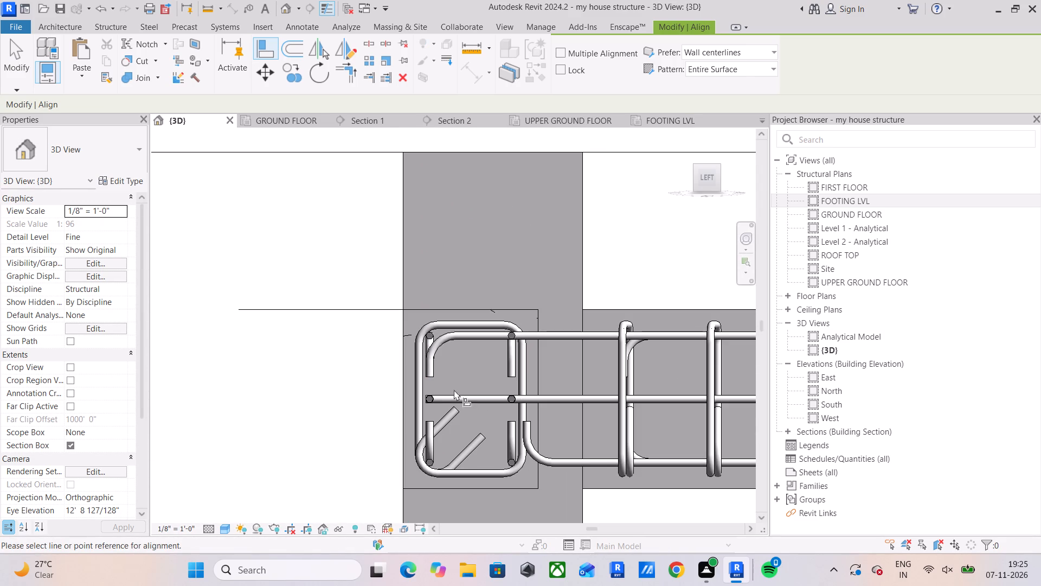
pyautogui.scroll(4, 440, 362)
pyautogui.click(414, 363)
pyautogui.moveTo(498, 387); pyautogui.dragTo(480, 276, button='middle')
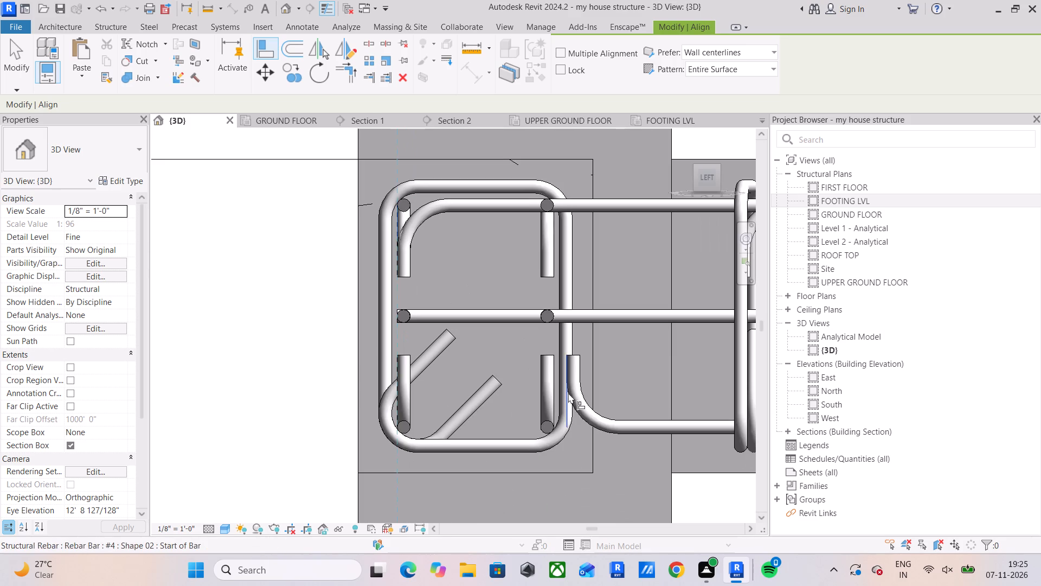
pyautogui.click(567, 384)
pyautogui.scroll(-3, 493, 364)
pyautogui.moveTo(520, 368); pyautogui.dragTo(479, 395, button='middle')
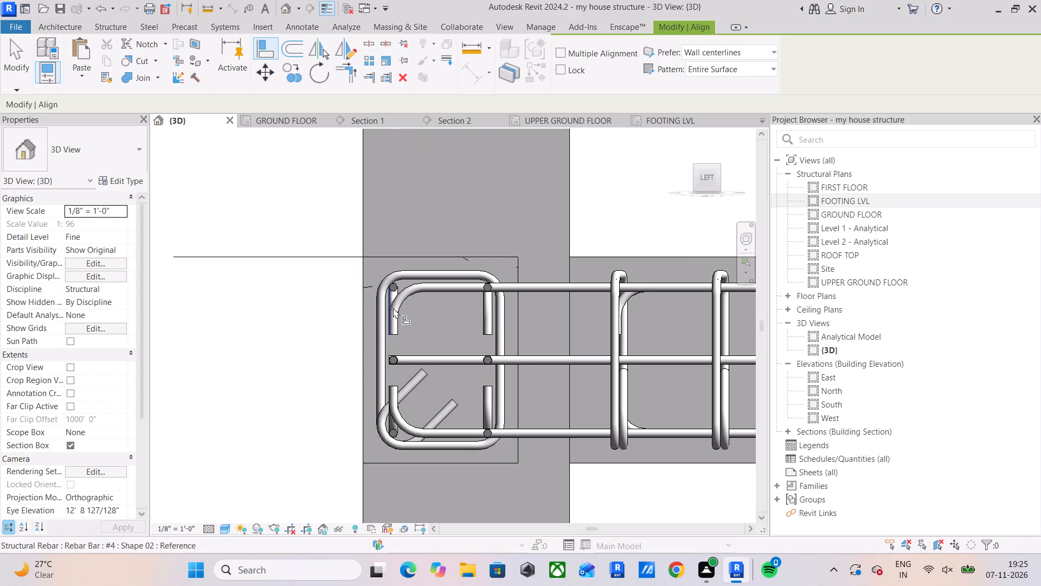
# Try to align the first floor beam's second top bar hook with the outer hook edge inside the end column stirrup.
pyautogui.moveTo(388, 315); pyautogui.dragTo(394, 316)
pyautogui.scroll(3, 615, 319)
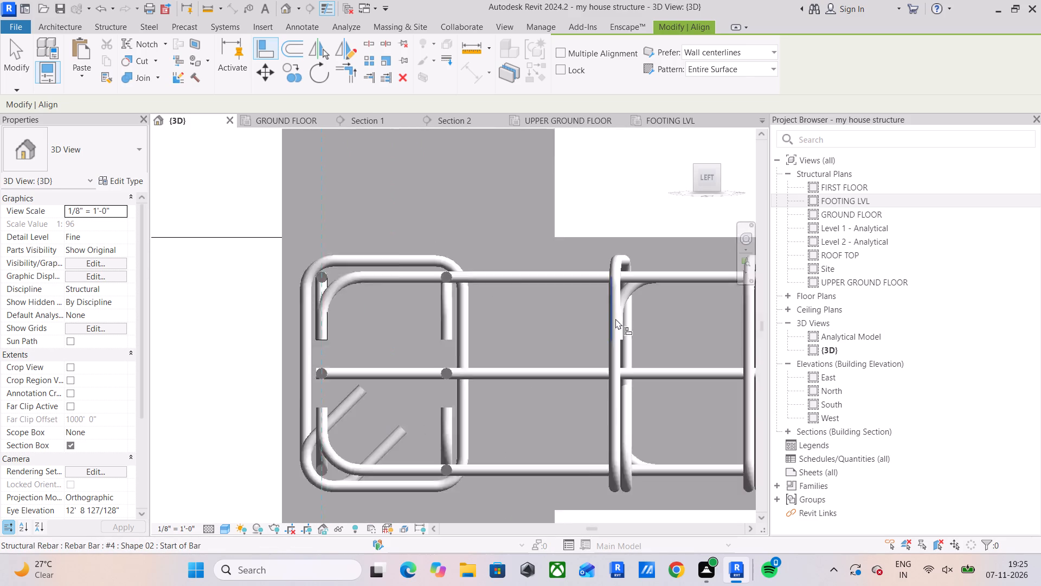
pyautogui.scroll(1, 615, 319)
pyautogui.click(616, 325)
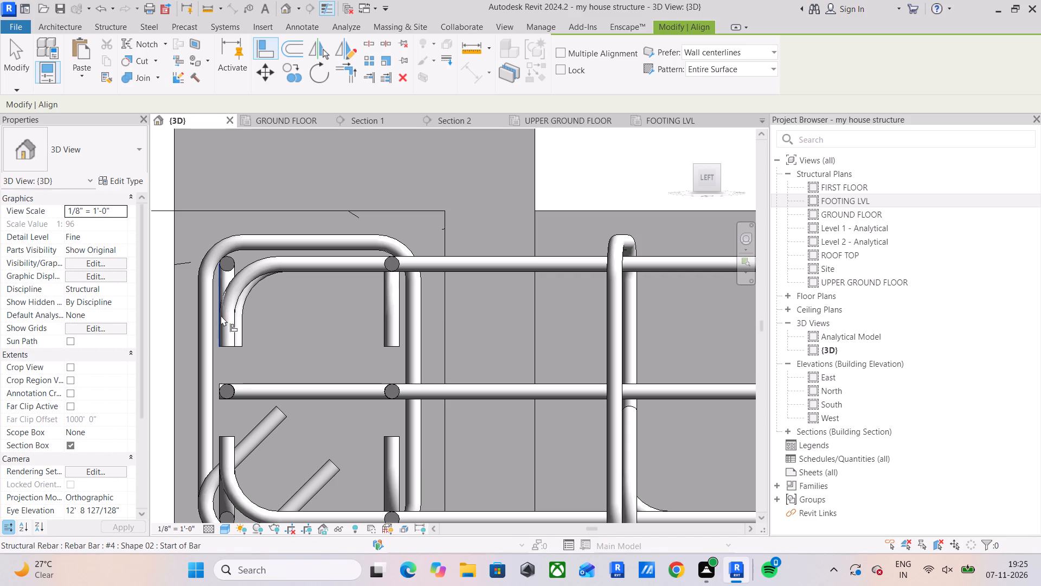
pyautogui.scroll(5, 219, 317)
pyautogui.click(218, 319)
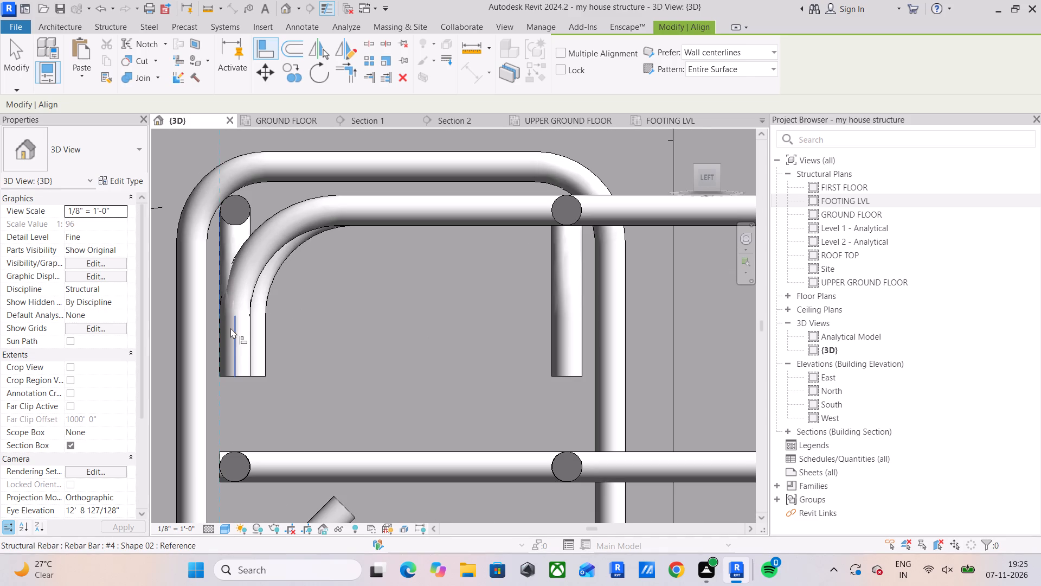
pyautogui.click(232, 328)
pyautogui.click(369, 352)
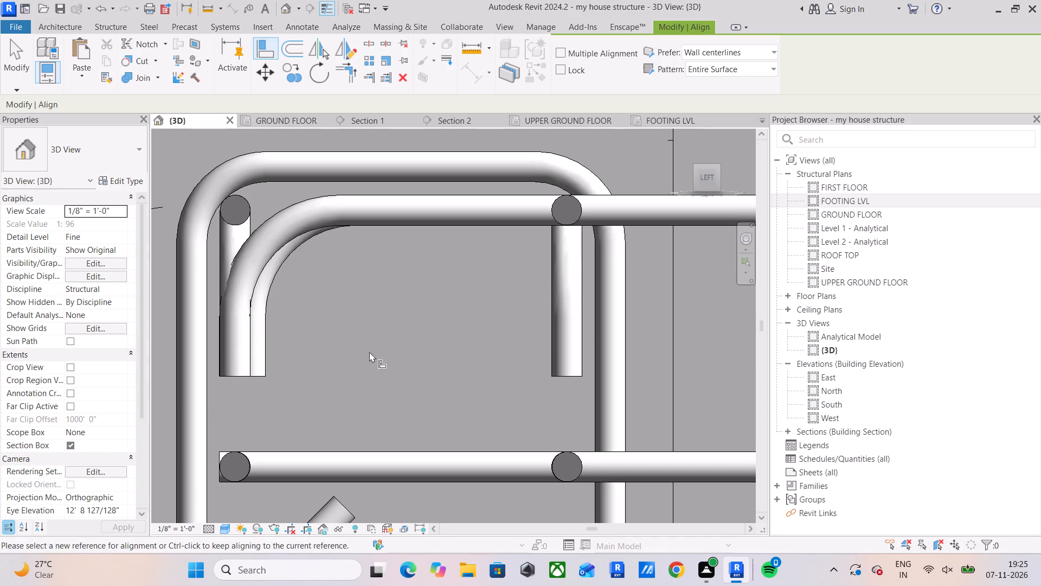
# Align the first floor beam's second bottom bar hook with the outer hook edge inside the end column stirrup.
pyautogui.click(221, 326)
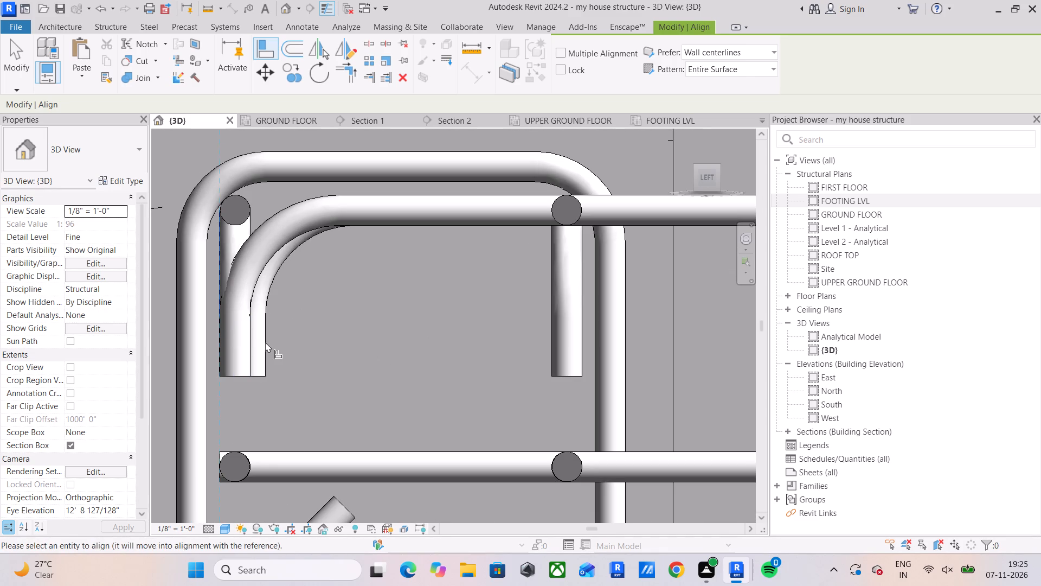
pyautogui.scroll(-4, 265, 340)
pyautogui.moveTo(272, 341); pyautogui.dragTo(322, 223, button='middle')
pyautogui.scroll(-4, 486, 384)
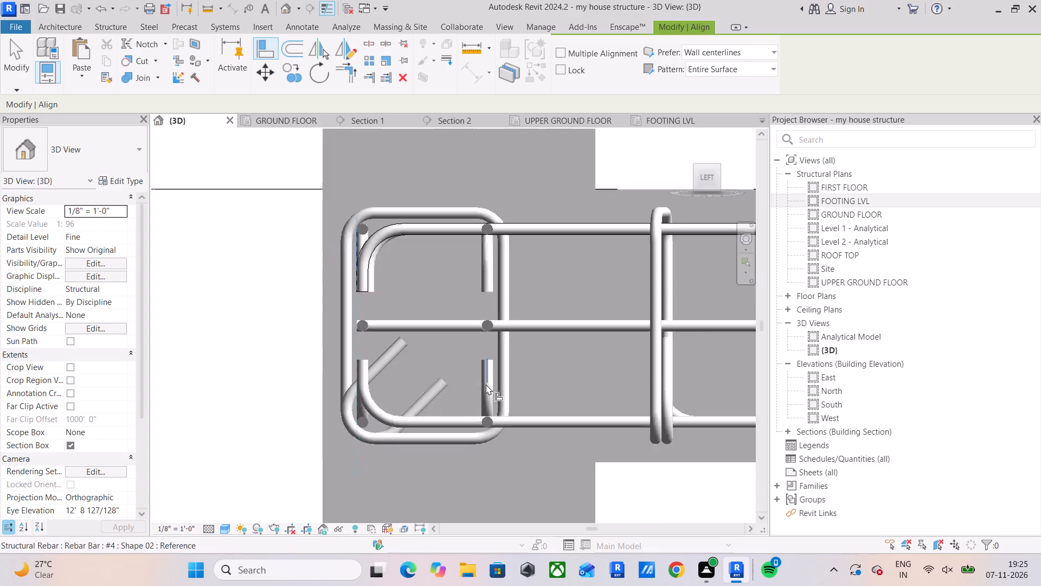
pyautogui.moveTo(497, 382); pyautogui.dragTo(300, 360, button='middle')
pyautogui.scroll(5, 434, 381)
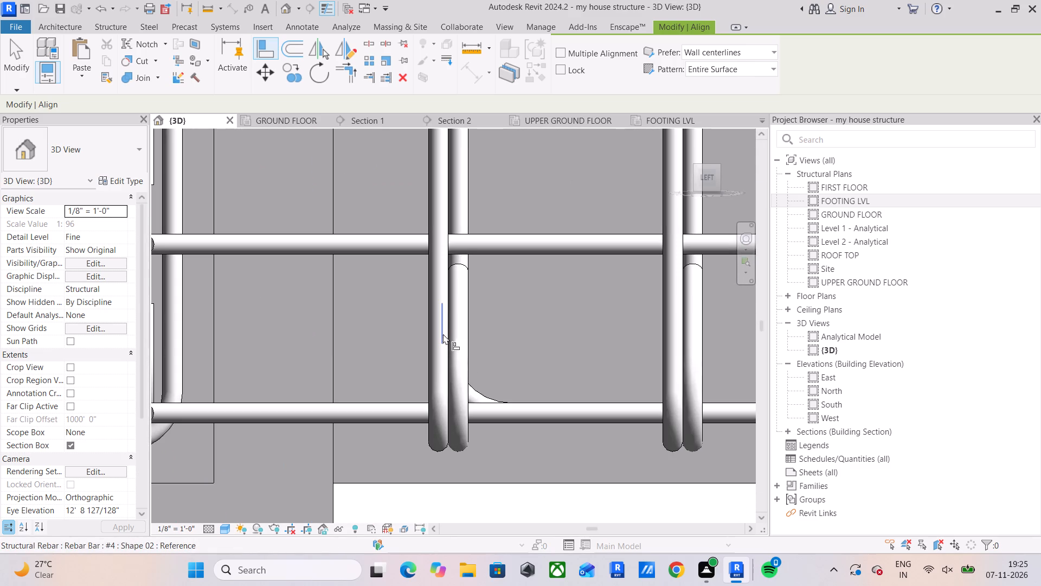
pyautogui.click(433, 329)
# Pull the second top bar's hooked end inward, and align it with the outer hook edge inside the end column stirrup.
pyautogui.scroll(-5, 374, 355)
pyautogui.moveTo(374, 355); pyautogui.dragTo(511, 381, button='middle')
pyautogui.scroll(4, 335, 317)
pyautogui.moveTo(284, 307); pyautogui.dragTo(368, 373, button='middle')
pyautogui.scroll(3, 357, 319)
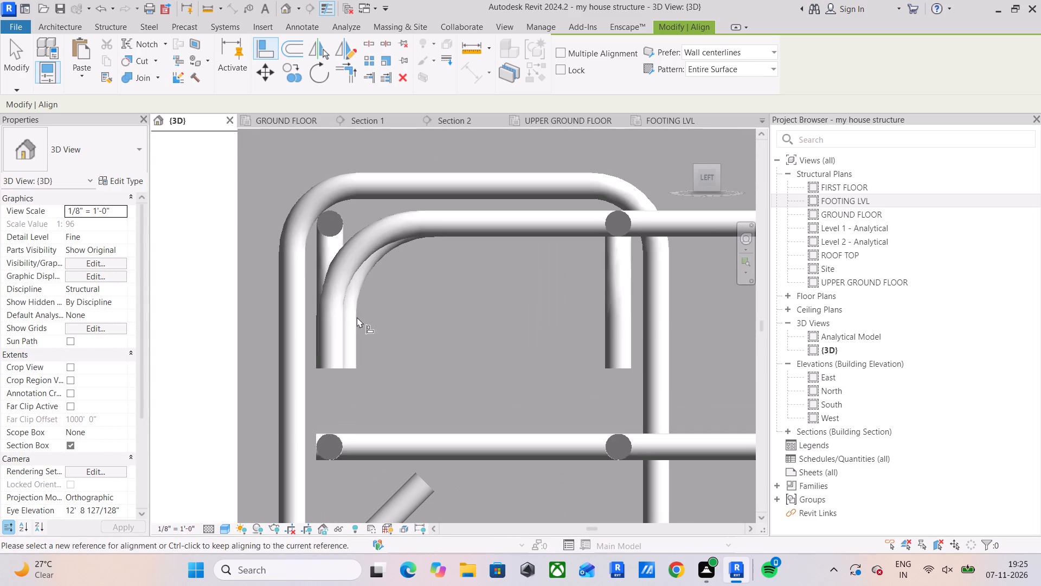
pyautogui.click(22, 54)
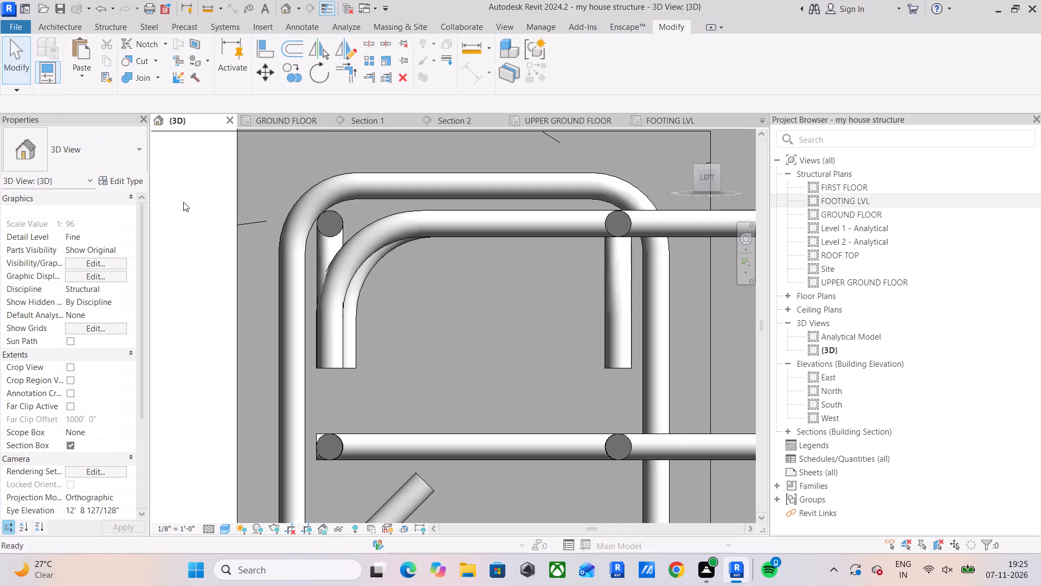
pyautogui.click(359, 340)
pyautogui.moveTo(333, 296); pyautogui.dragTo(426, 307)
pyautogui.click(241, 53)
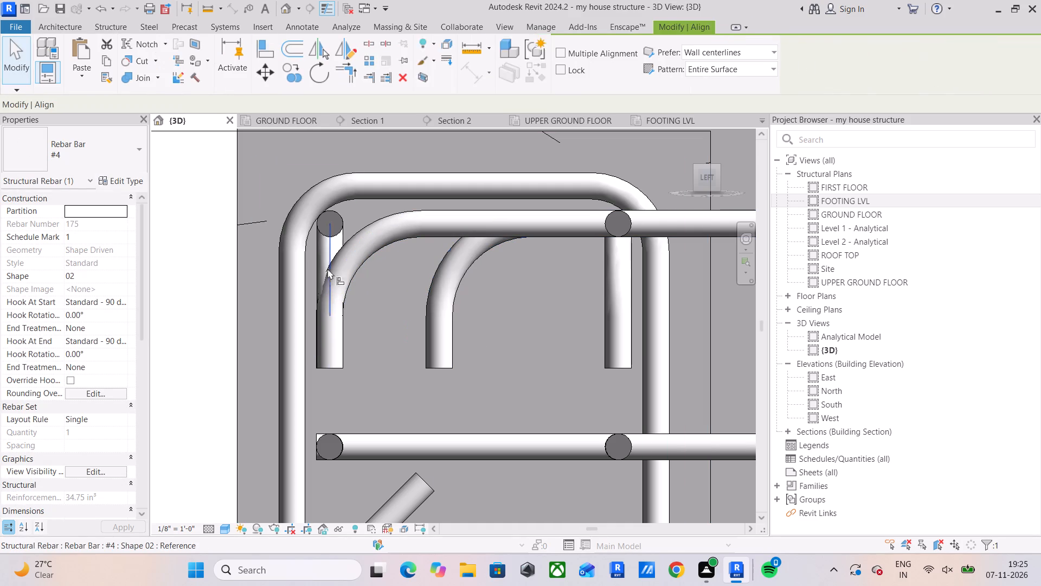
pyautogui.click(316, 319)
pyautogui.click(421, 308)
pyautogui.scroll(-1, 383, 310)
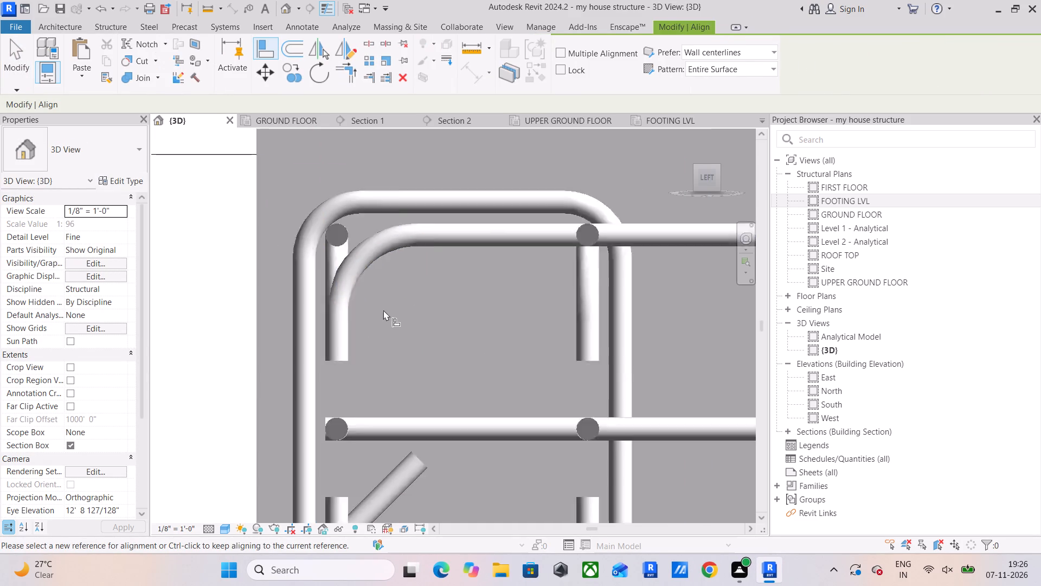
pyautogui.scroll(-7, 383, 310)
pyautogui.moveTo(391, 324); pyautogui.dragTo(318, 294, button='middle')
pyautogui.scroll(-4, 368, 320)
pyautogui.moveTo(388, 327); pyautogui.dragTo(369, 334, button='middle')
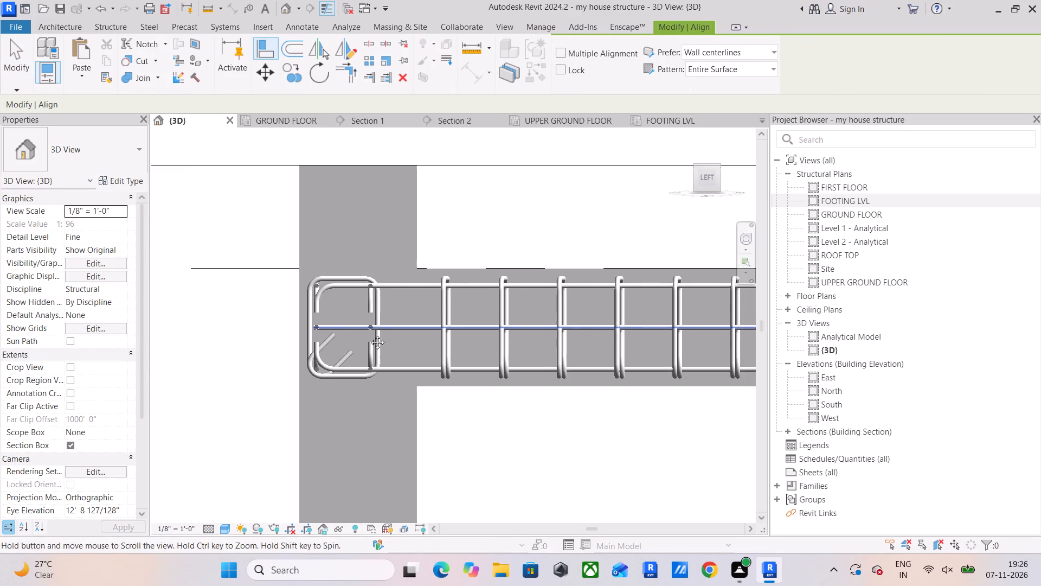
pyautogui.moveTo(369, 334); pyautogui.dragTo(364, 337, button='middle')
pyautogui.moveTo(19, 55); pyautogui.dragTo(20, 66)
# Examine the first floor beam's bars at the grid 2 column, and the upper ground floor beam's hooks and cranked bars.
pyautogui.scroll(-5, 331, 253)
pyautogui.moveTo(368, 262); pyautogui.dragTo(189, 267, button='middle')
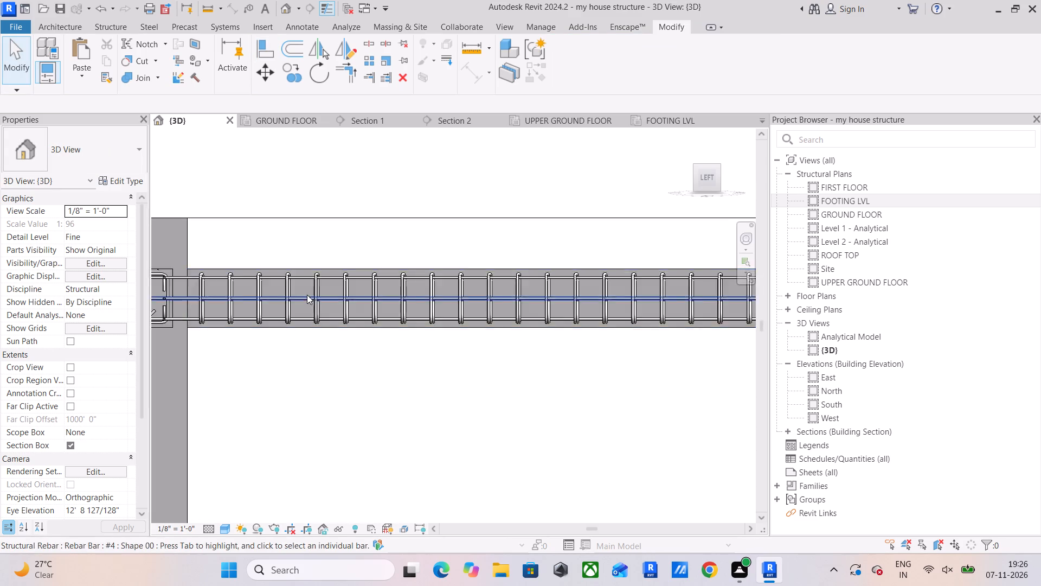
pyautogui.scroll(-4, 309, 297)
pyautogui.moveTo(607, 328); pyautogui.dragTo(326, 347, button='middle')
pyautogui.scroll(10, 389, 296)
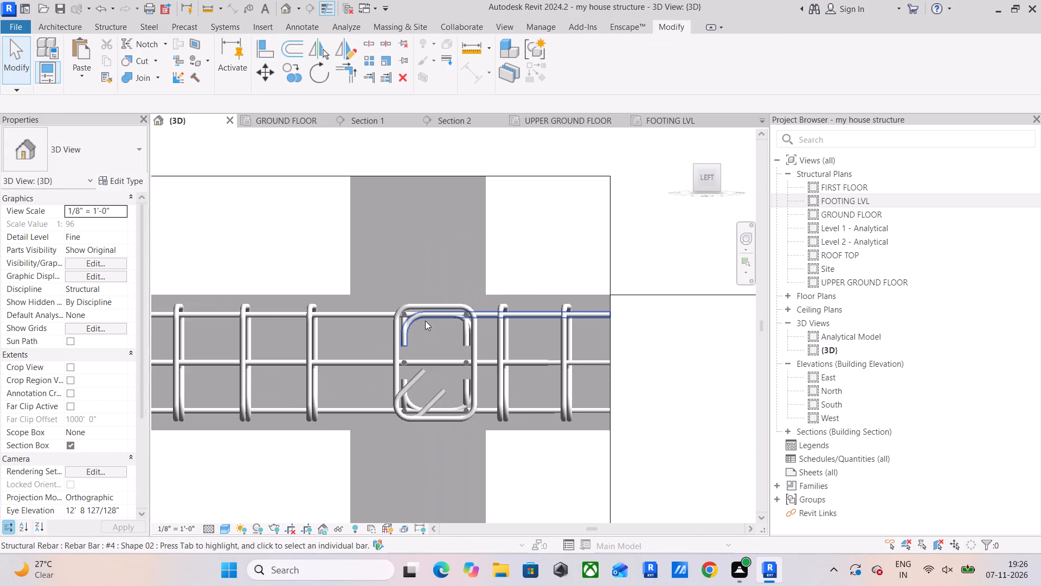
pyautogui.scroll(5, 424, 333)
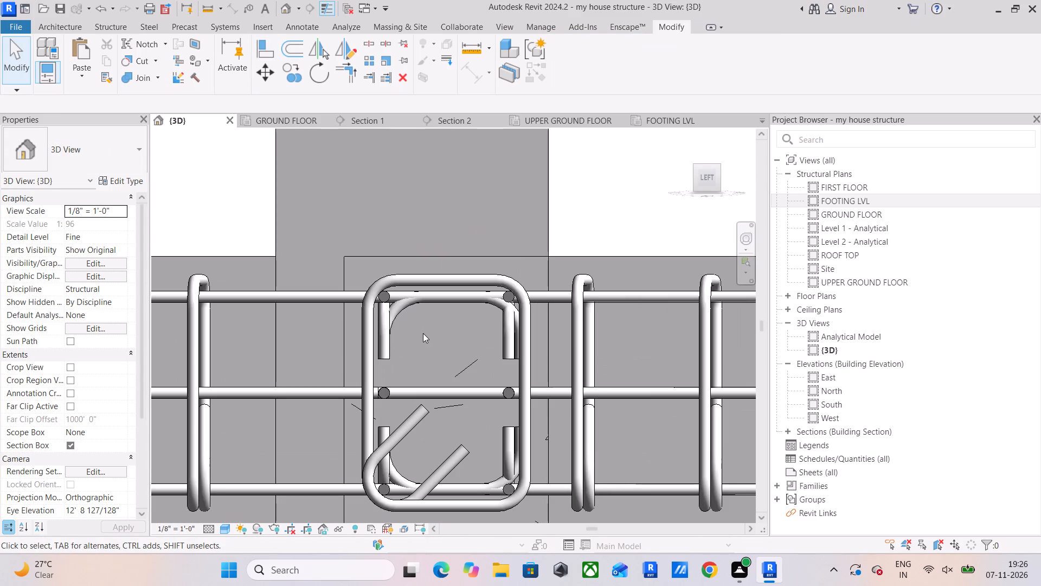
pyautogui.scroll(-8, 430, 349)
pyautogui.moveTo(442, 352); pyautogui.dragTo(523, 267, button='middle')
pyautogui.scroll(1, 530, 257)
pyautogui.scroll(-11, 531, 267)
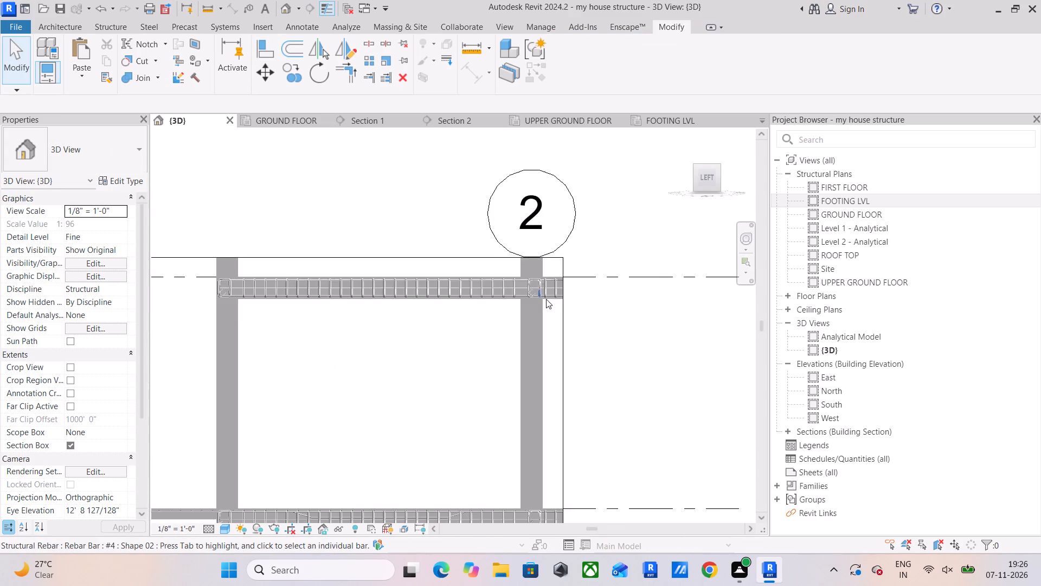
pyautogui.moveTo(547, 299); pyautogui.dragTo(566, 184, button='middle')
pyautogui.scroll(7, 250, 435)
pyautogui.scroll(5, 250, 365)
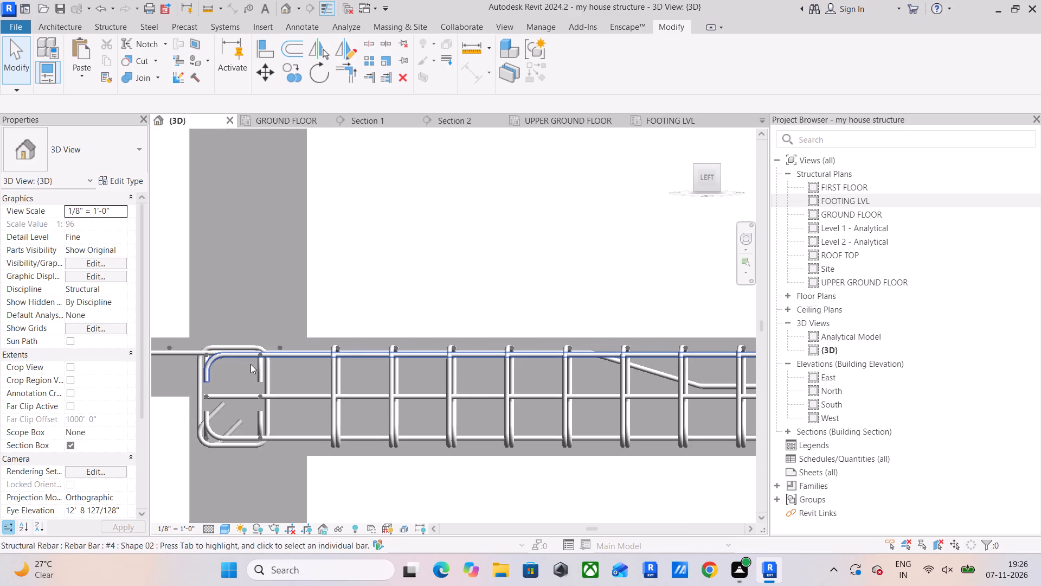
pyautogui.scroll(-11, 269, 370)
pyautogui.moveTo(369, 403); pyautogui.dragTo(221, 435, button='middle')
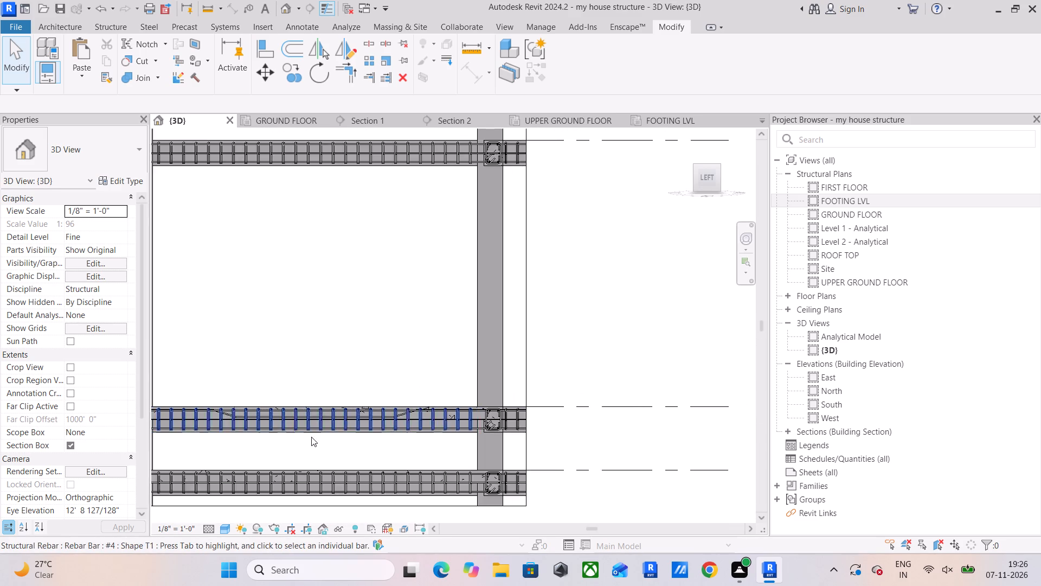
pyautogui.scroll(10, 388, 426)
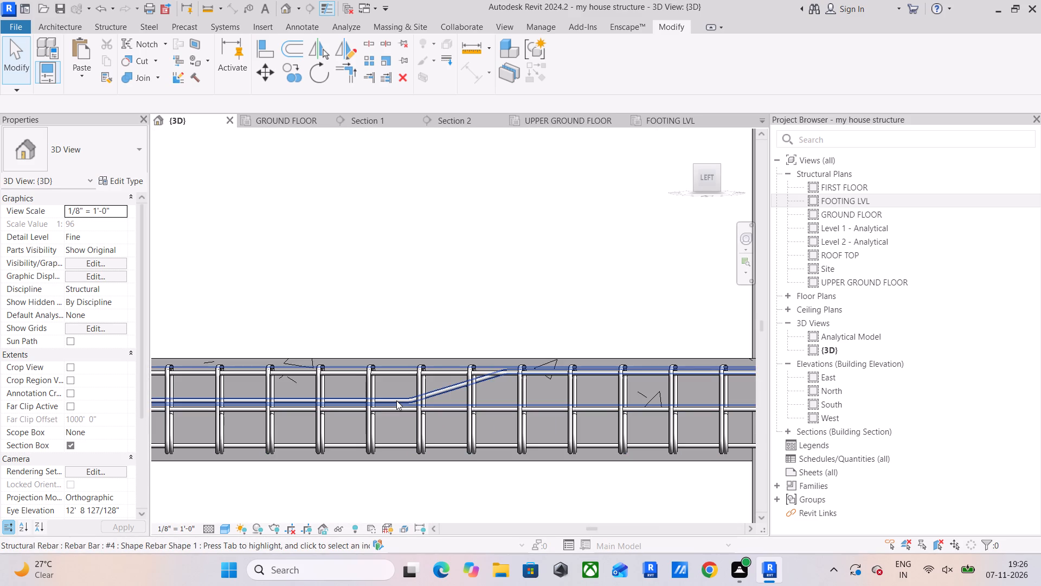
pyautogui.click(396, 400)
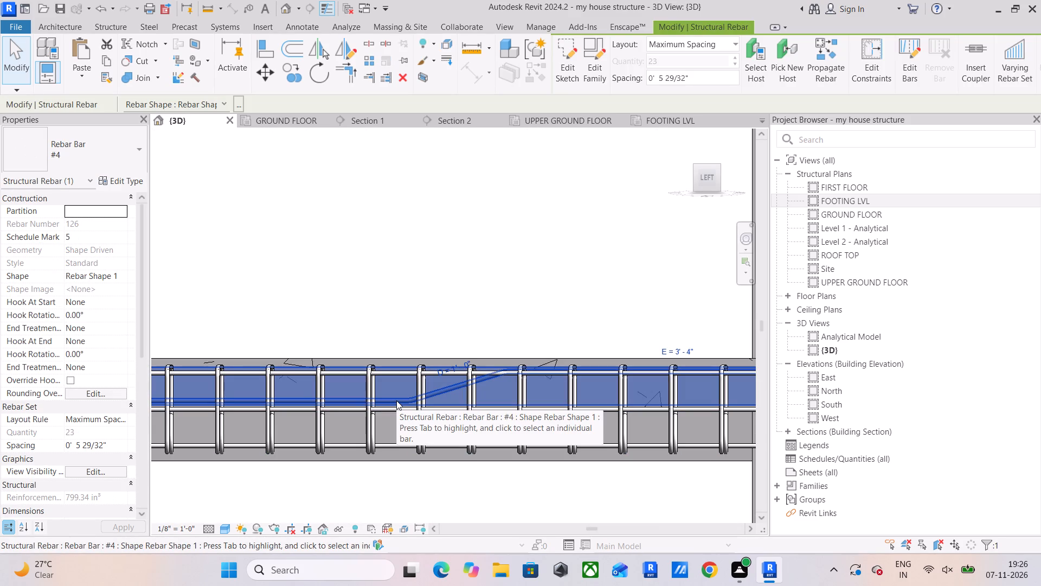
pyautogui.press('Escape')
pyautogui.press('Escape')
pyautogui.press('Escape')
pyautogui.press('Escape')
pyautogui.scroll(-3, 383, 281)
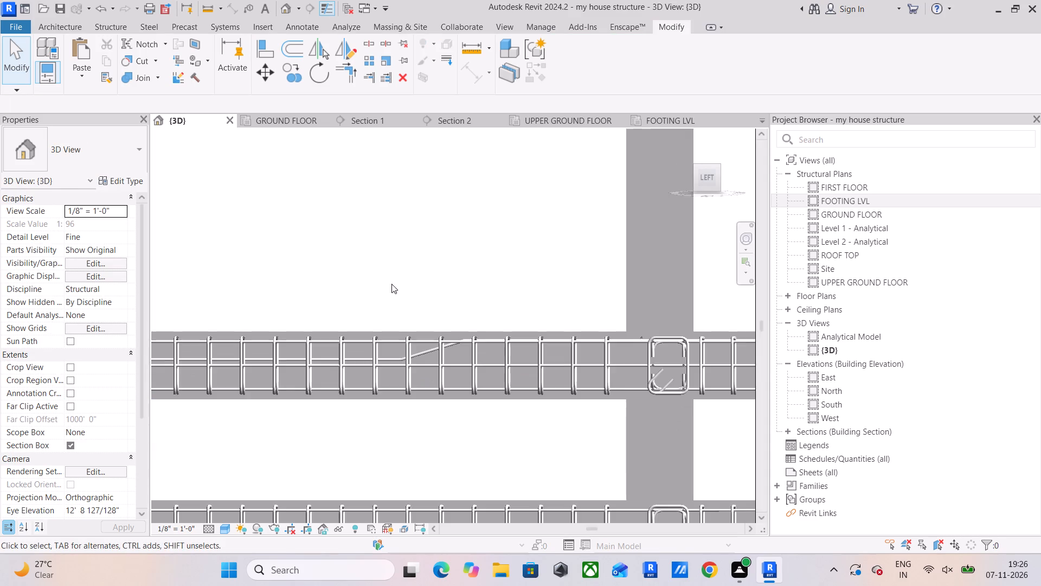
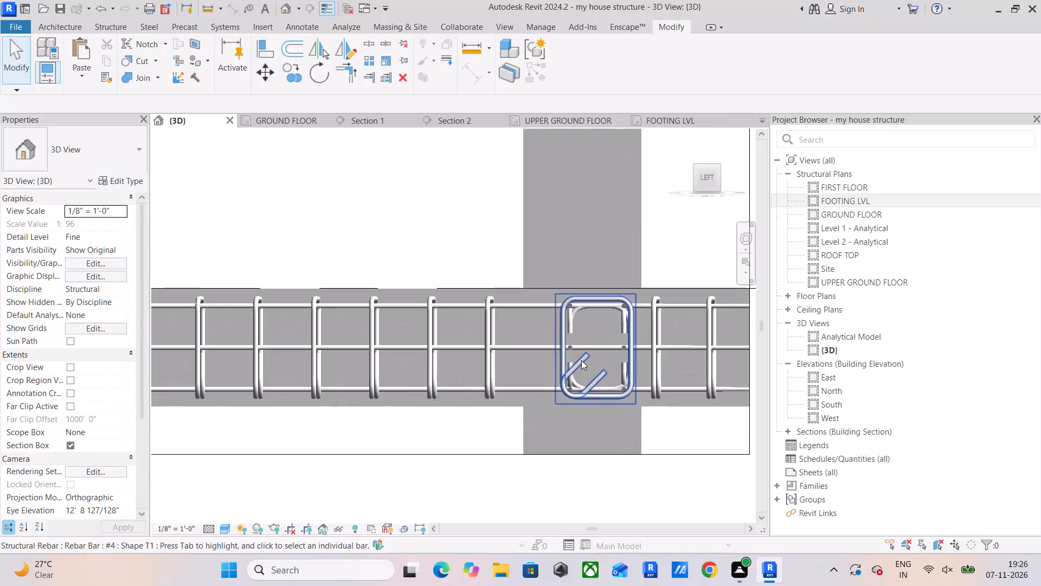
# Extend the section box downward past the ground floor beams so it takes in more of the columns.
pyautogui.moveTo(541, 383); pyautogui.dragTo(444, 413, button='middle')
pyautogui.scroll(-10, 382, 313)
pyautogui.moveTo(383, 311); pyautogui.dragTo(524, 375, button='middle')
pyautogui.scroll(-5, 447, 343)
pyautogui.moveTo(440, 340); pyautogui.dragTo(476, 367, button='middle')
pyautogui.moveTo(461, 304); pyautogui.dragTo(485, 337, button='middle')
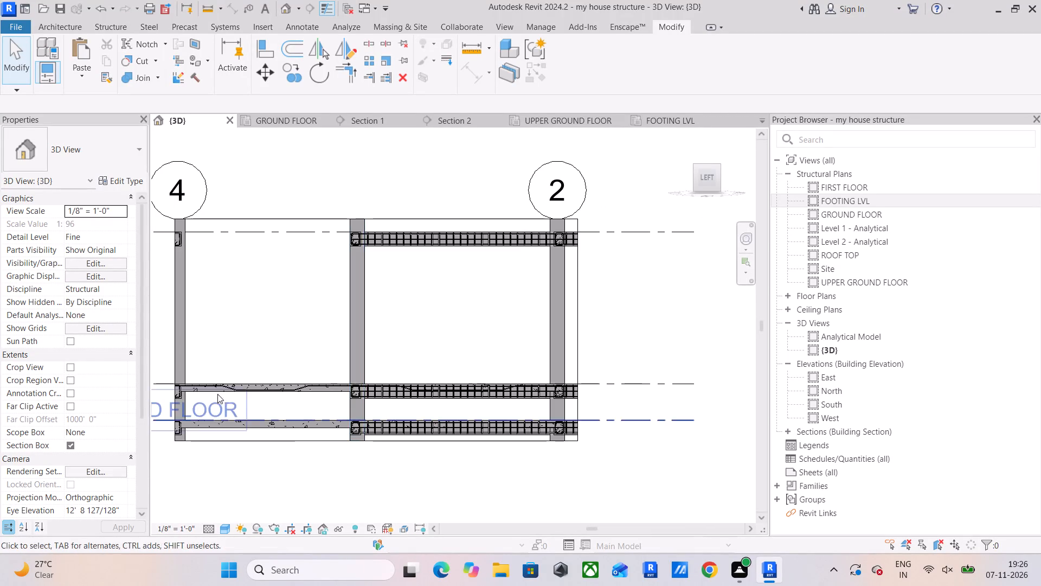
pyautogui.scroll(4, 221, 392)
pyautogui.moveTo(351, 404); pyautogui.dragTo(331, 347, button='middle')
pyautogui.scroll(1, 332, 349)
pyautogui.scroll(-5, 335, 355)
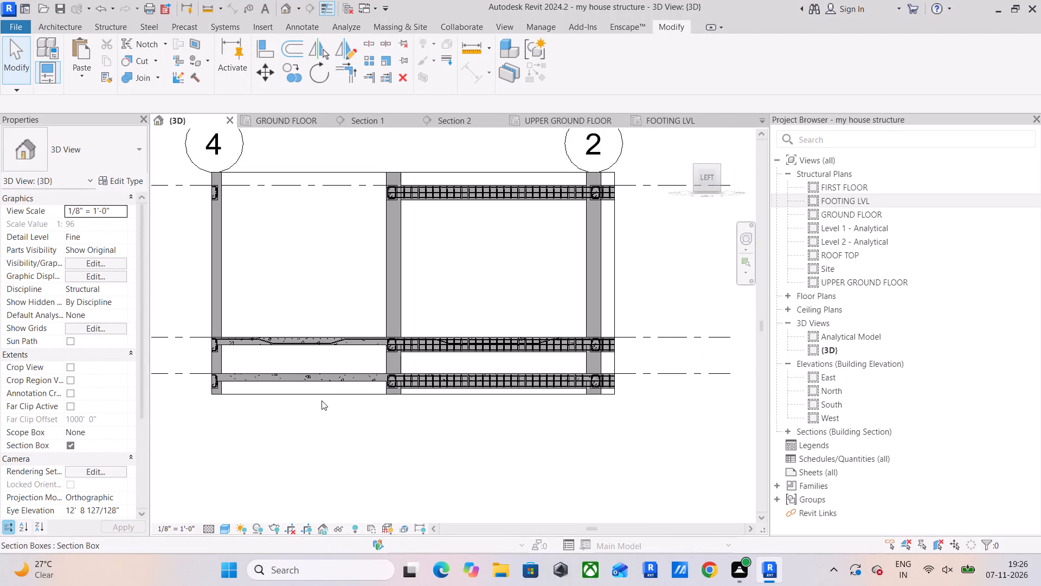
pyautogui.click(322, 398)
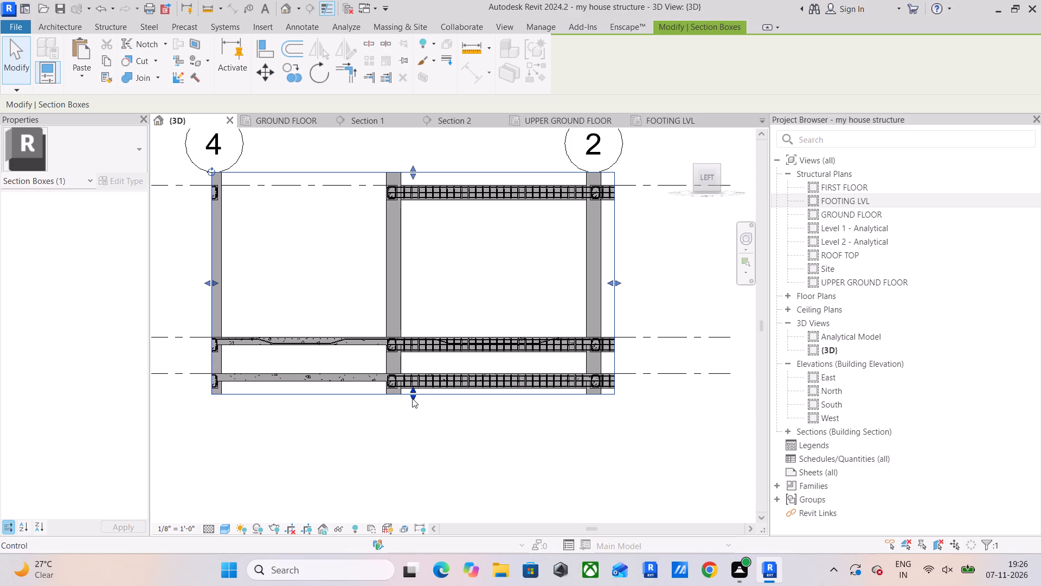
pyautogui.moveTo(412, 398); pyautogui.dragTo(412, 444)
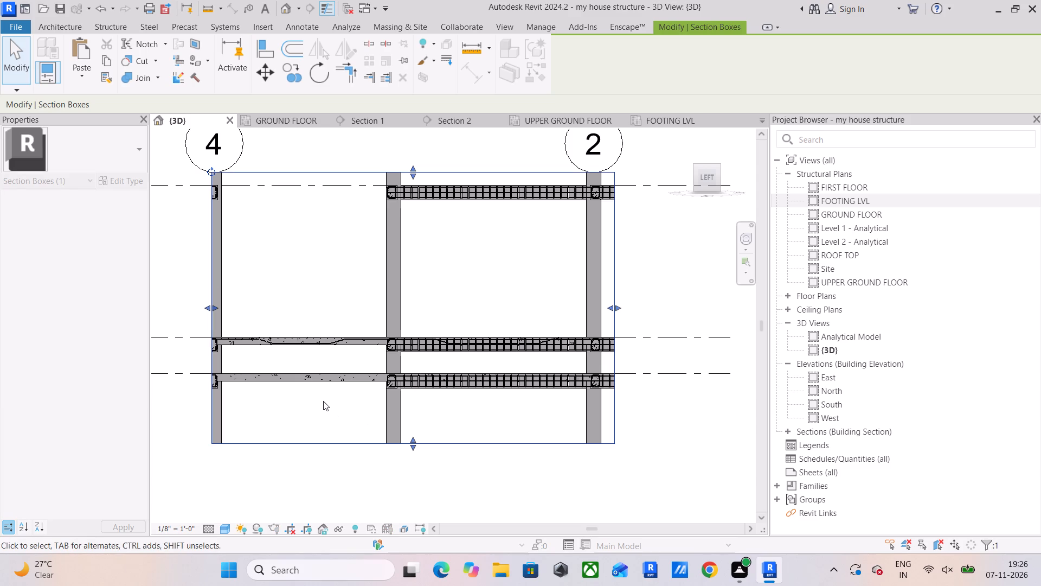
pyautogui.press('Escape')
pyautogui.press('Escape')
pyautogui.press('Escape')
# Turn off the section box and view the whole structure's beams and columns at an angle.
pyautogui.scroll(5, 223, 363)
pyautogui.moveTo(218, 358); pyautogui.dragTo(280, 367, button='middle')
pyautogui.scroll(-5, 286, 358)
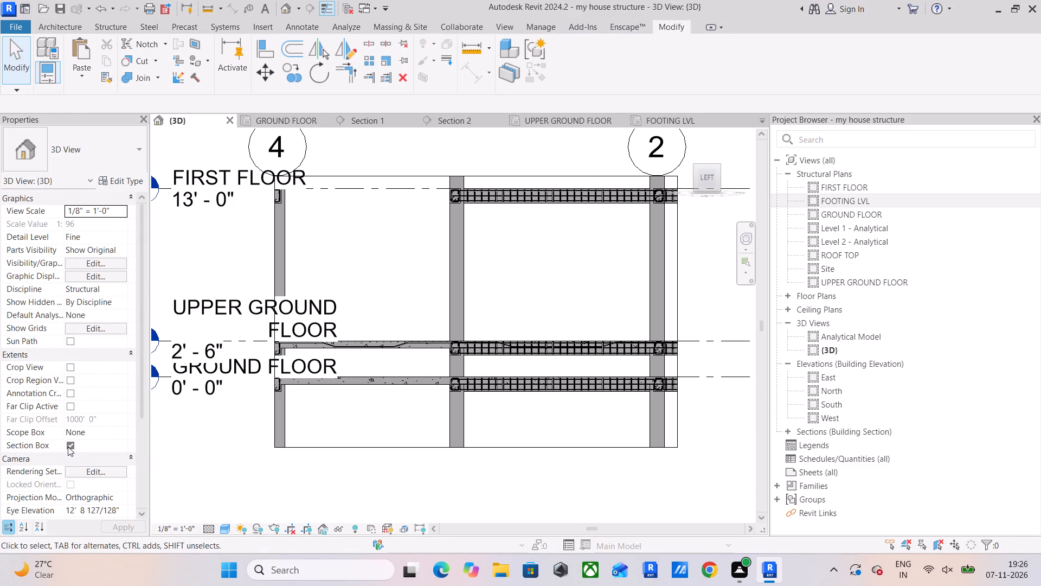
pyautogui.click(68, 445)
pyautogui.moveTo(445, 337); pyautogui.dragTo(464, 444, button='middle')
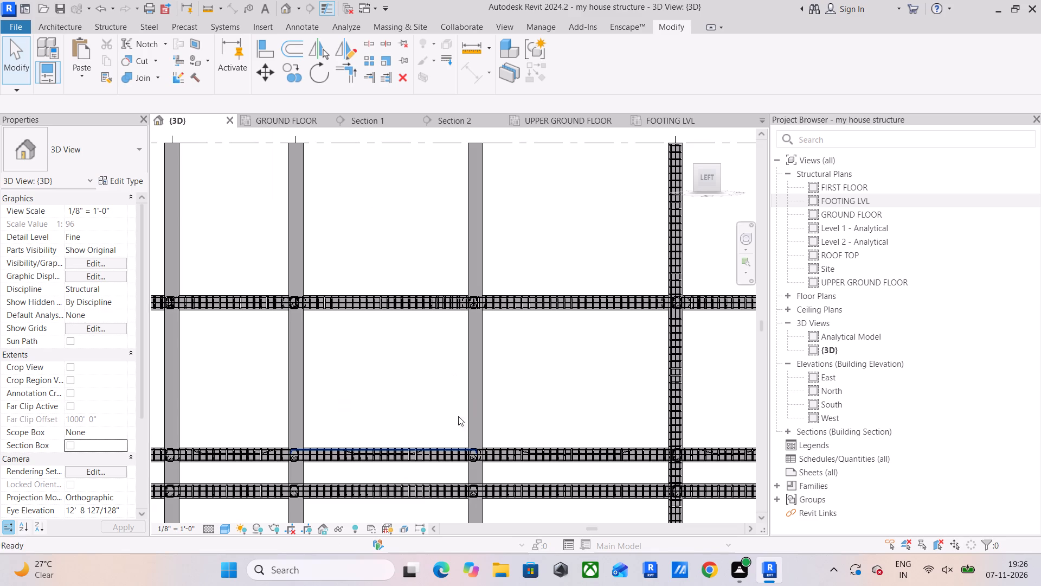
pyautogui.keyDown('shift'); pyautogui.moveTo(454, 411); pyautogui.dragTo(517, 483, button='middle'); pyautogui.keyUp('shift')
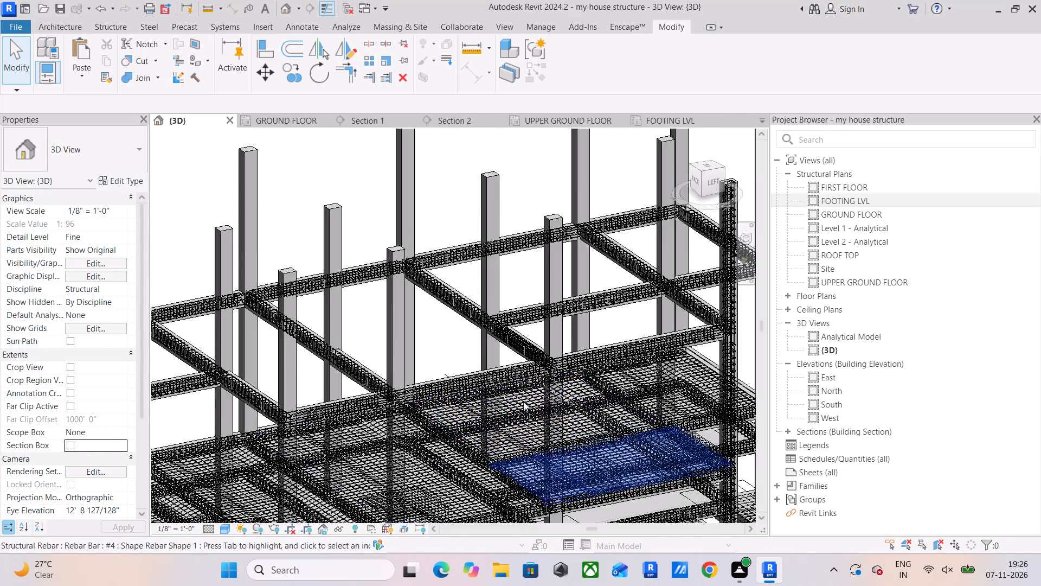
# Isolate the hooked top bar of the first floor beam between grids 1 and 2 in a selection box, viewed from the left side.
pyautogui.scroll(6, 523, 376)
pyautogui.scroll(4, 449, 270)
pyautogui.moveTo(475, 289); pyautogui.dragTo(440, 405, button='middle')
pyautogui.scroll(-5, 316, 285)
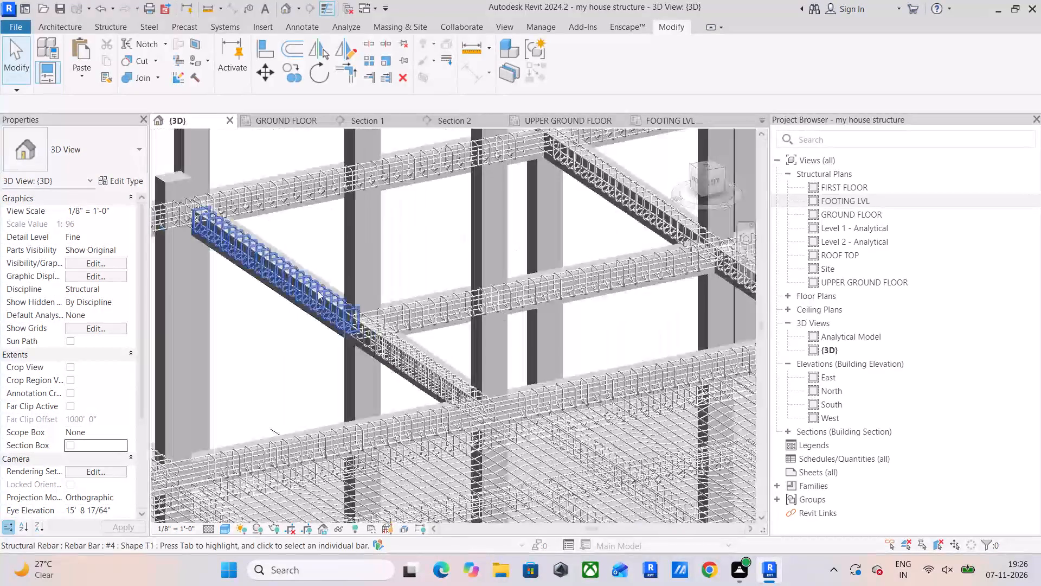
pyautogui.moveTo(329, 321); pyautogui.dragTo(362, 390, button='middle')
pyautogui.scroll(-1, 360, 390)
pyautogui.moveTo(548, 280); pyautogui.dragTo(462, 398, button='middle')
pyautogui.scroll(6, 457, 338)
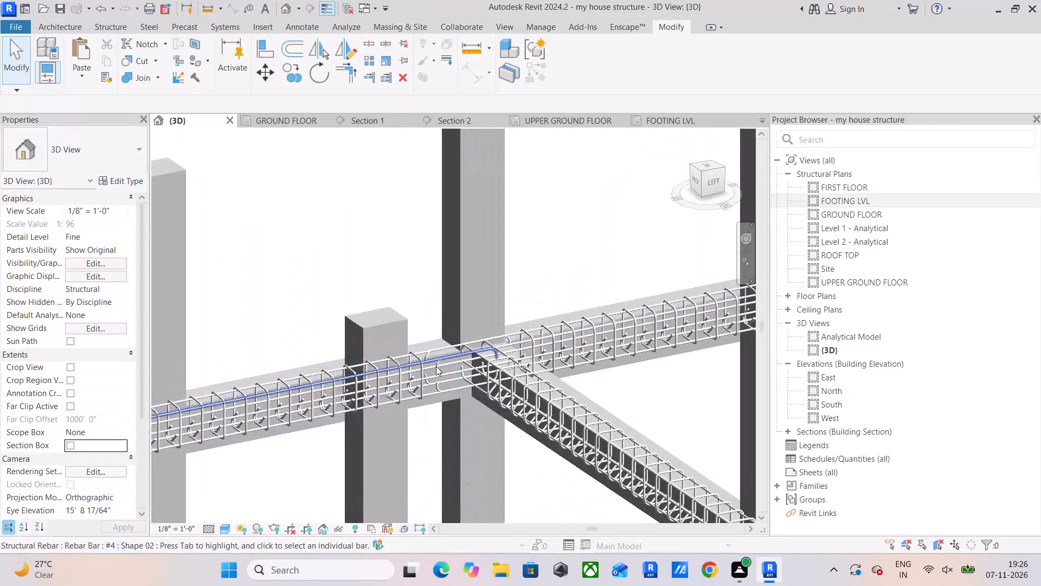
pyautogui.scroll(4, 436, 366)
pyautogui.click(436, 366)
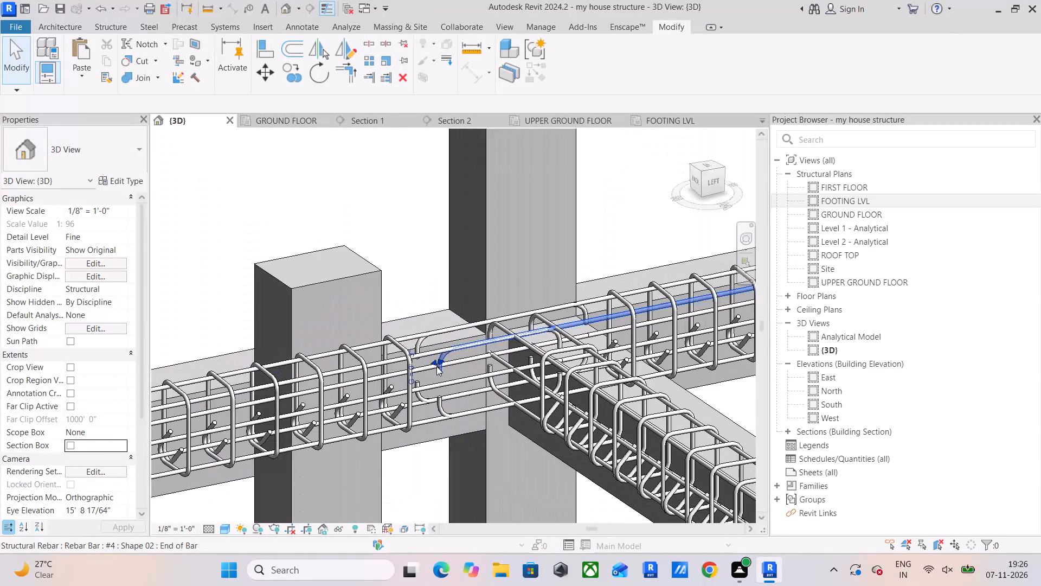
pyautogui.click(397, 80)
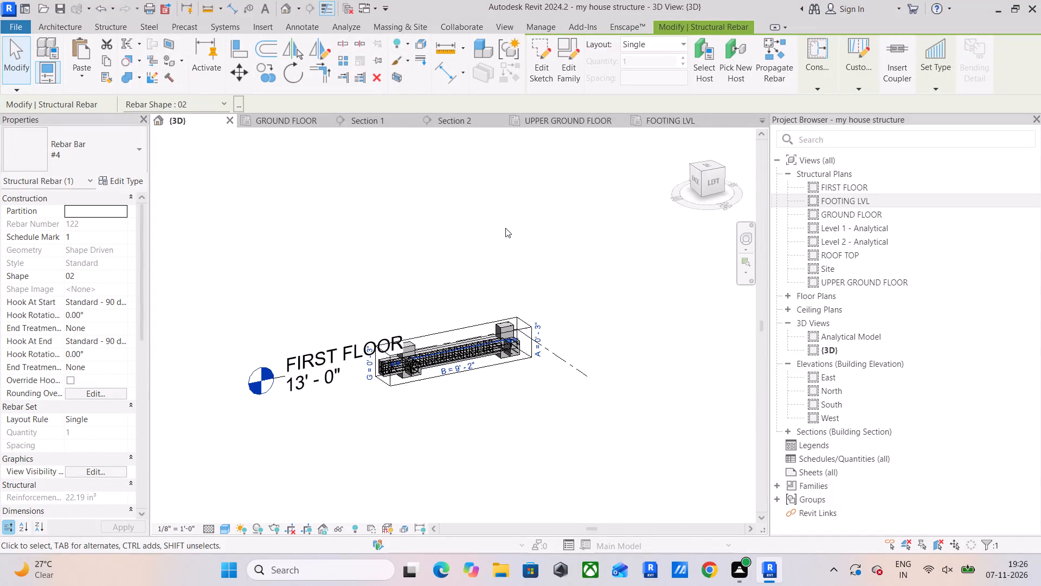
pyautogui.scroll(1, 458, 349)
pyautogui.click(719, 183)
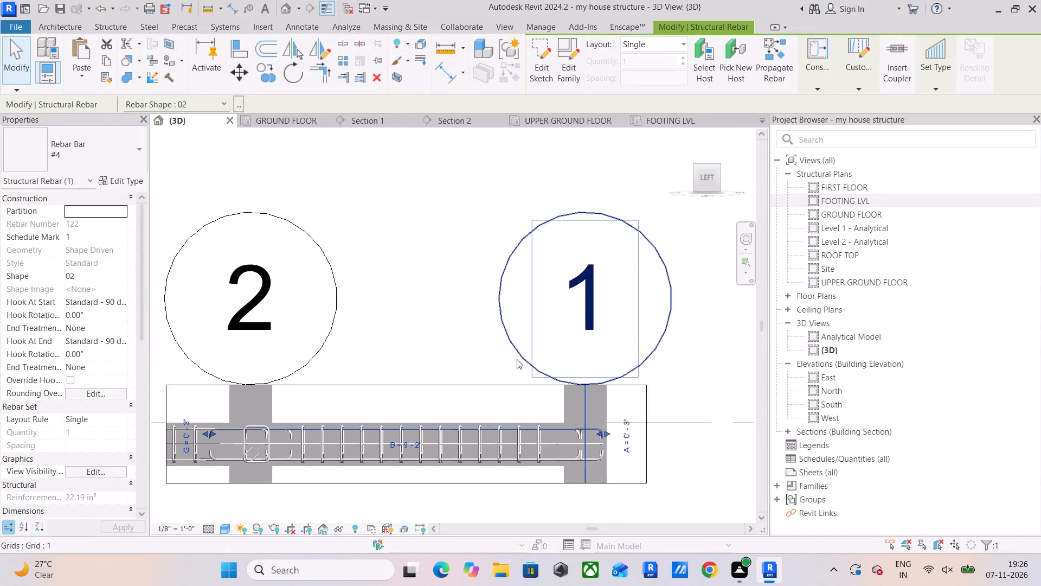
# Pull the adjoining span's projecting top bar hook back into the grid 2 column, placing it just beyond the crossing beam's stirrup.
pyautogui.scroll(5, 299, 360)
pyautogui.scroll(4, 262, 318)
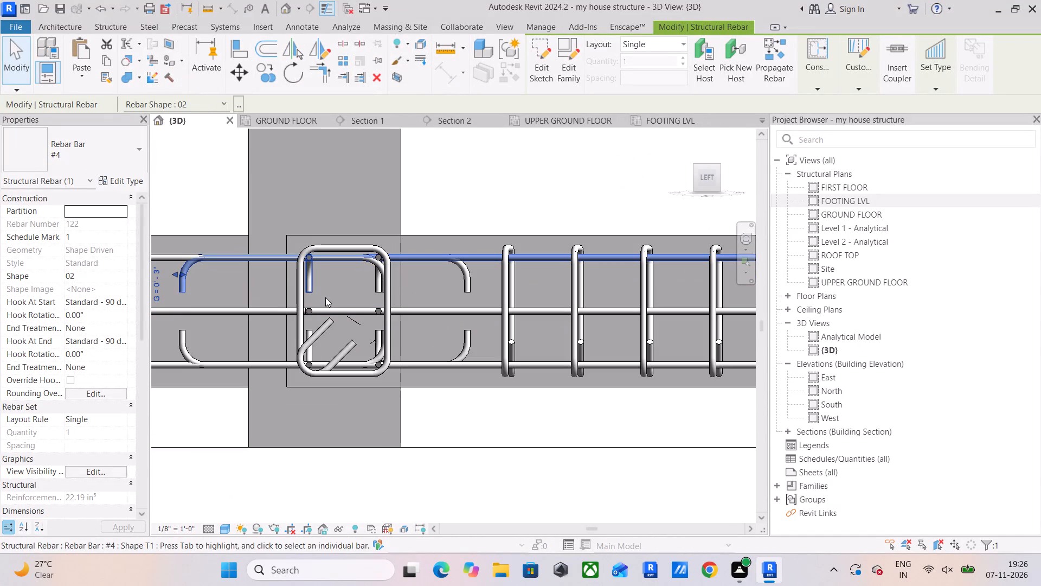
pyautogui.click(467, 284)
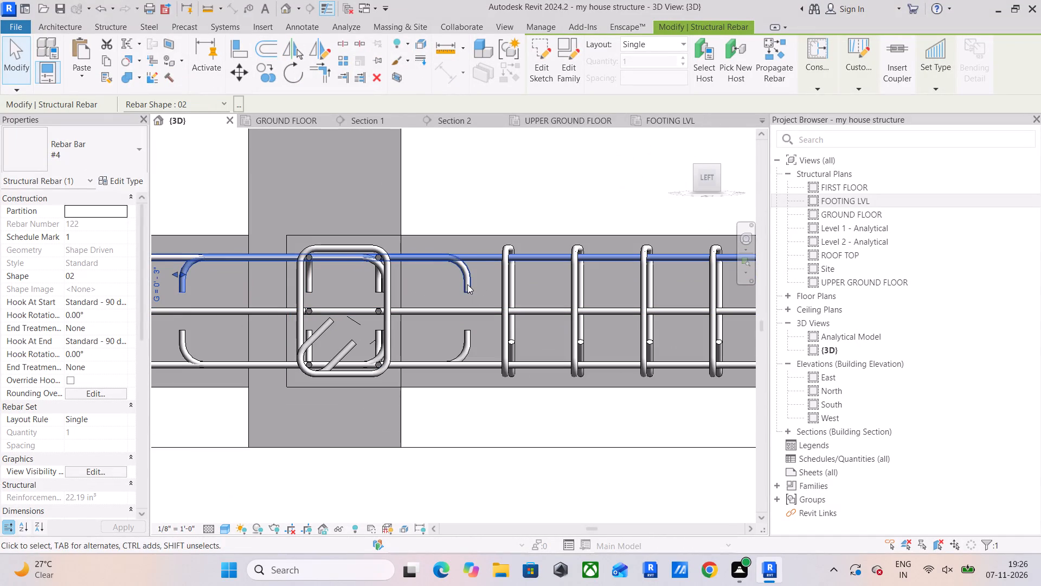
pyautogui.moveTo(463, 273); pyautogui.dragTo(376, 282)
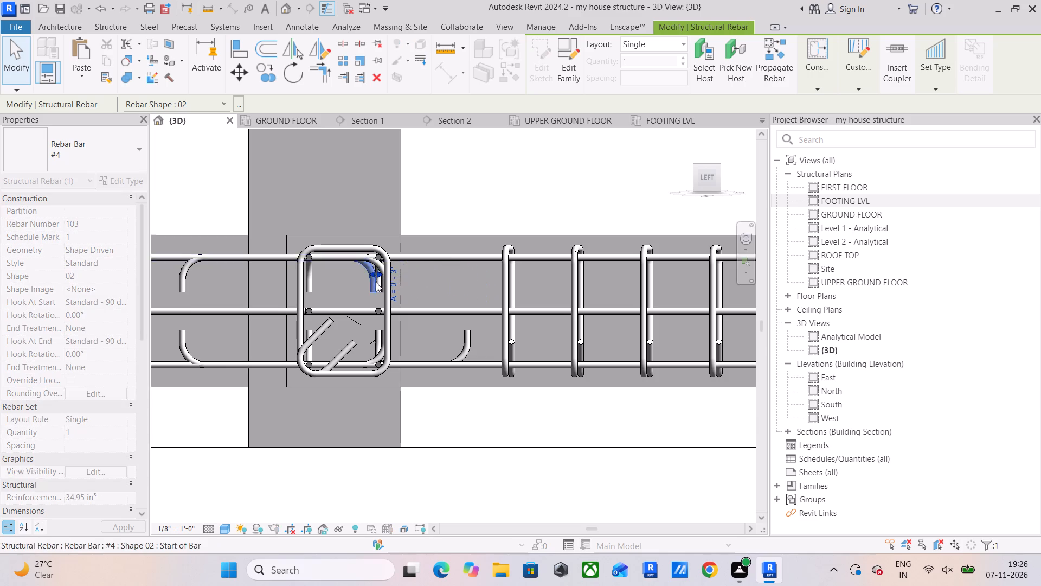
pyautogui.scroll(13, 379, 271)
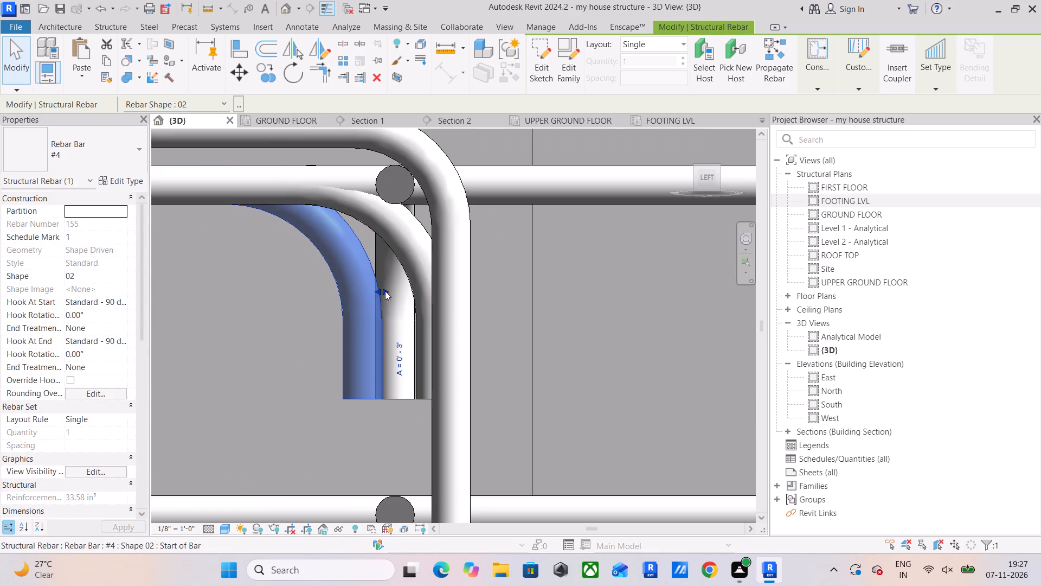
pyautogui.moveTo(385, 291); pyautogui.dragTo(412, 299)
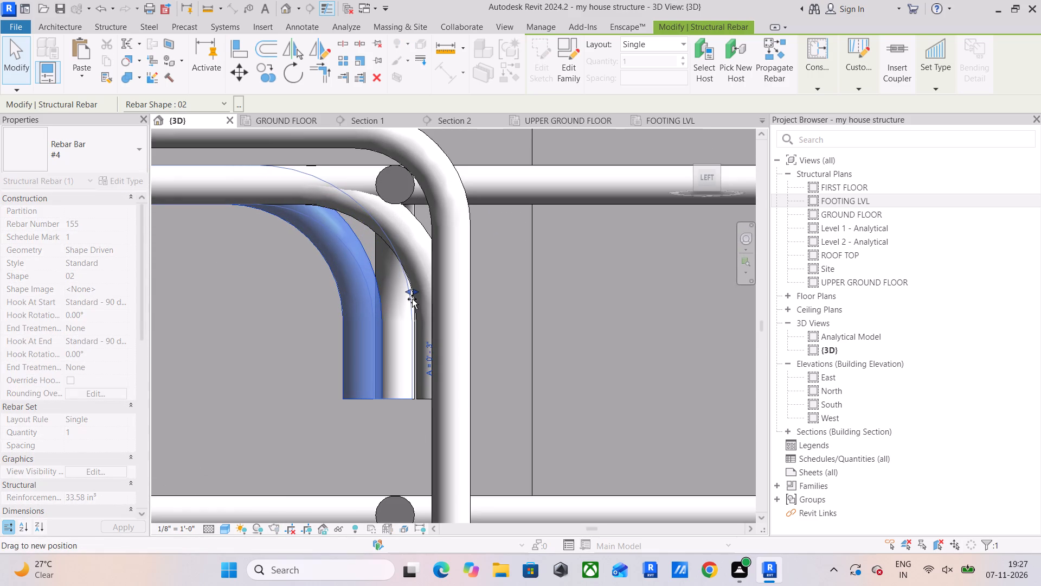
pyautogui.moveTo(412, 299); pyautogui.dragTo(427, 304)
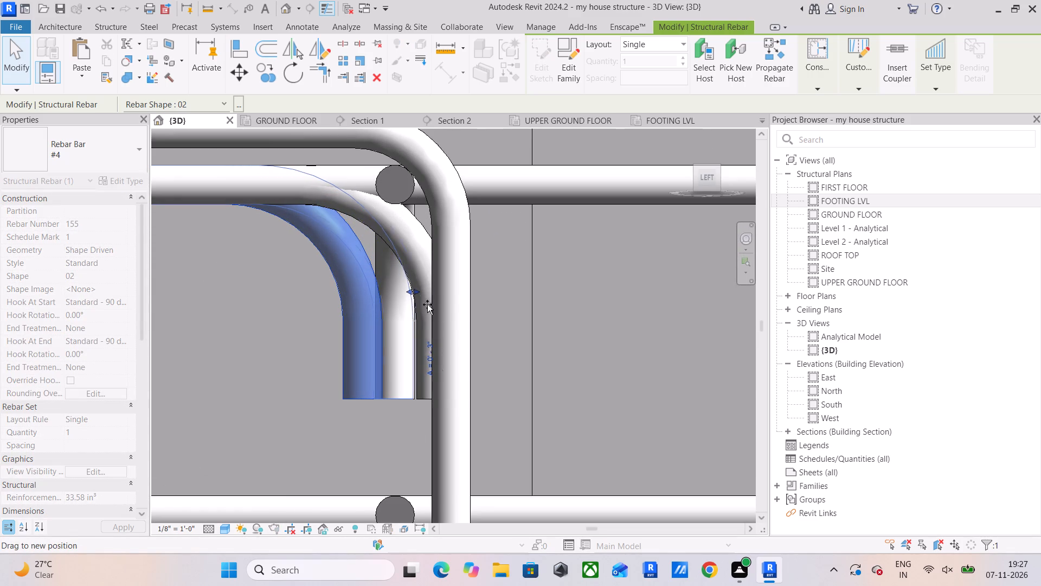
pyautogui.moveTo(427, 304); pyautogui.dragTo(496, 320)
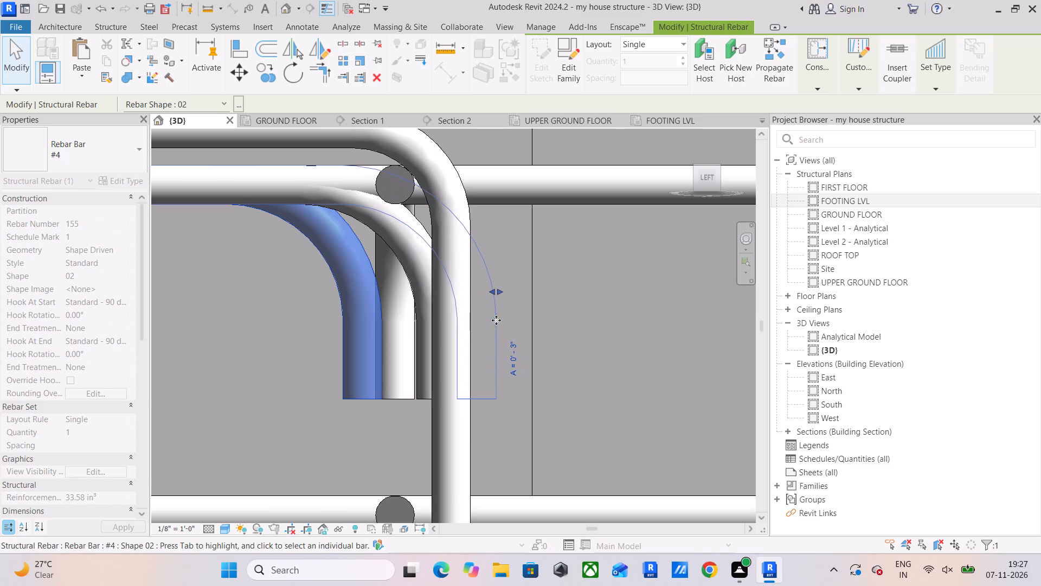
pyautogui.scroll(-9, 496, 320)
pyautogui.press('Escape')
pyautogui.press('Escape')
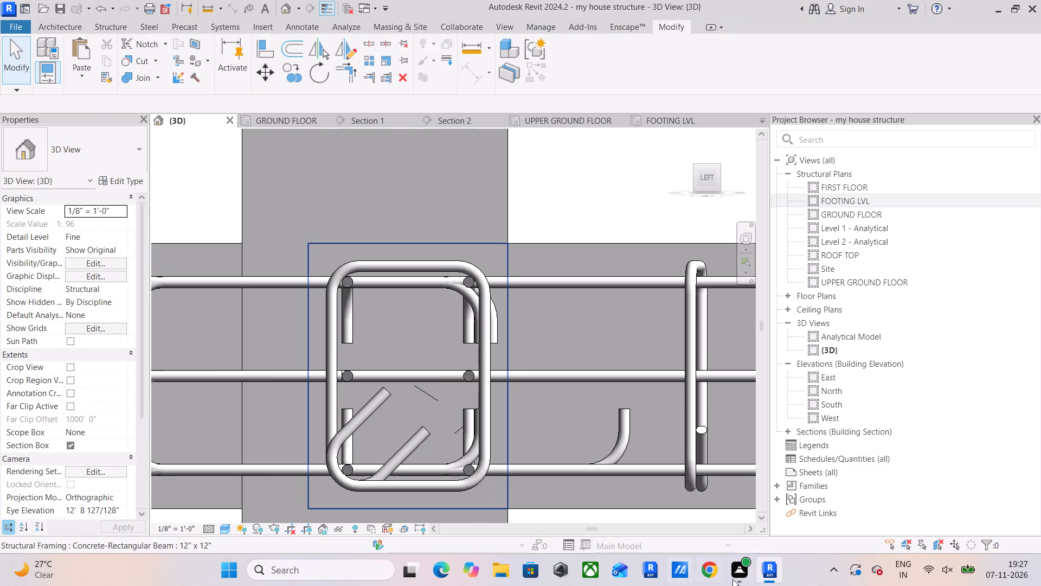